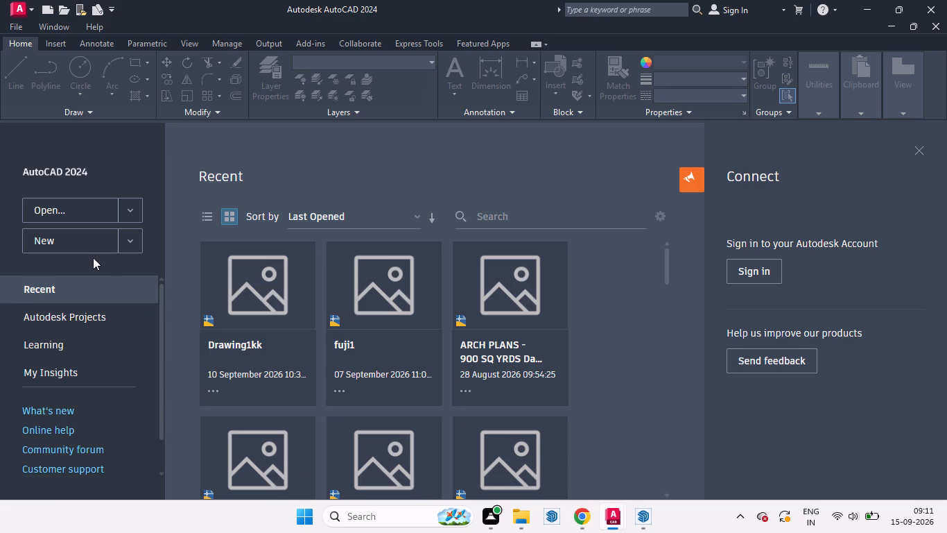
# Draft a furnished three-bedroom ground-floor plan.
# Start a new blank drawing.
pyautogui.click(72, 232)
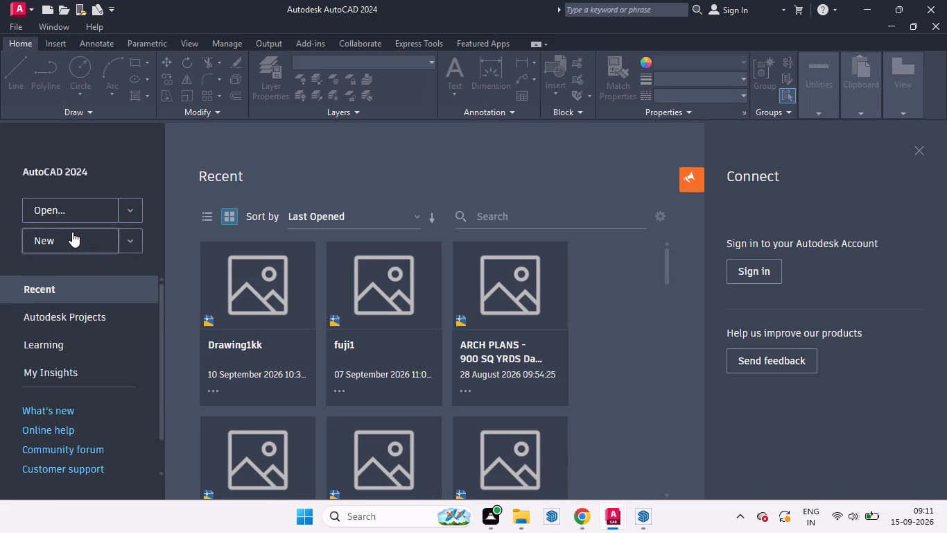
pyautogui.doubleClick(76, 234)
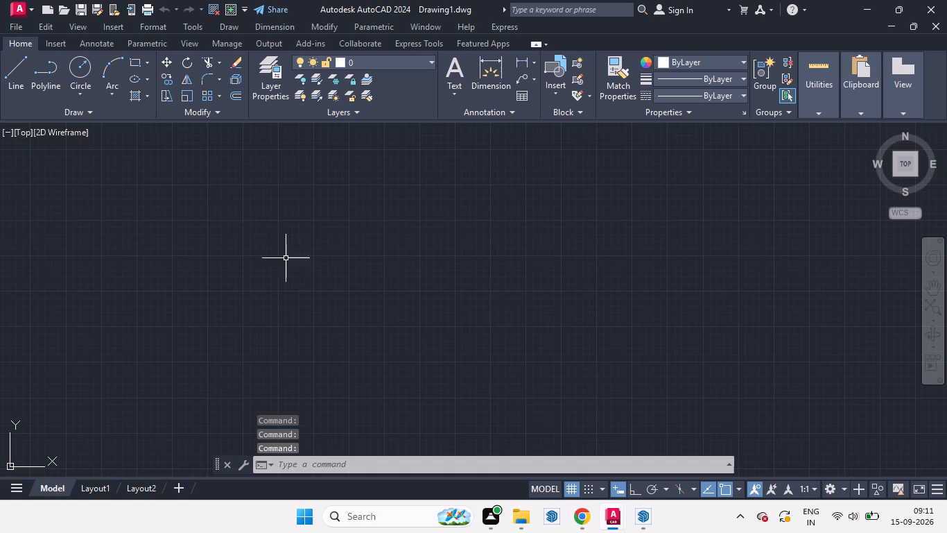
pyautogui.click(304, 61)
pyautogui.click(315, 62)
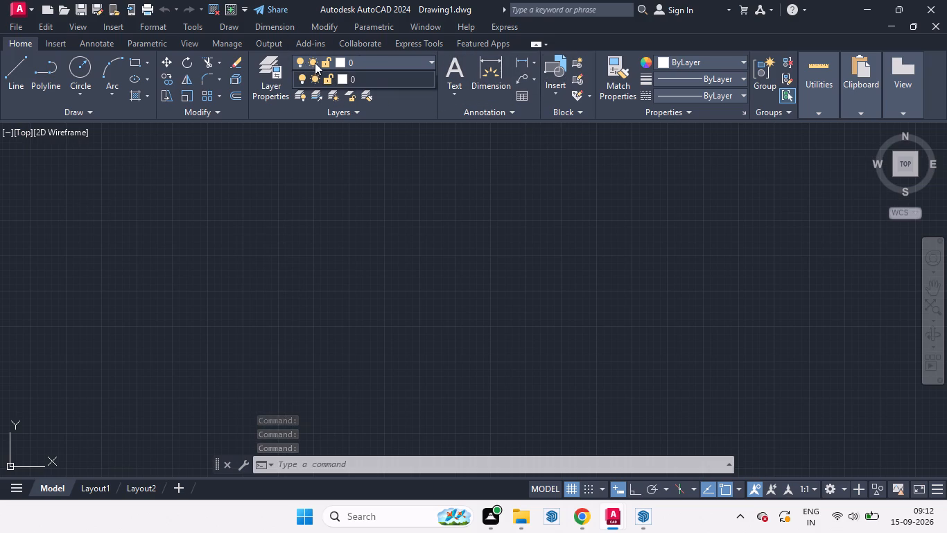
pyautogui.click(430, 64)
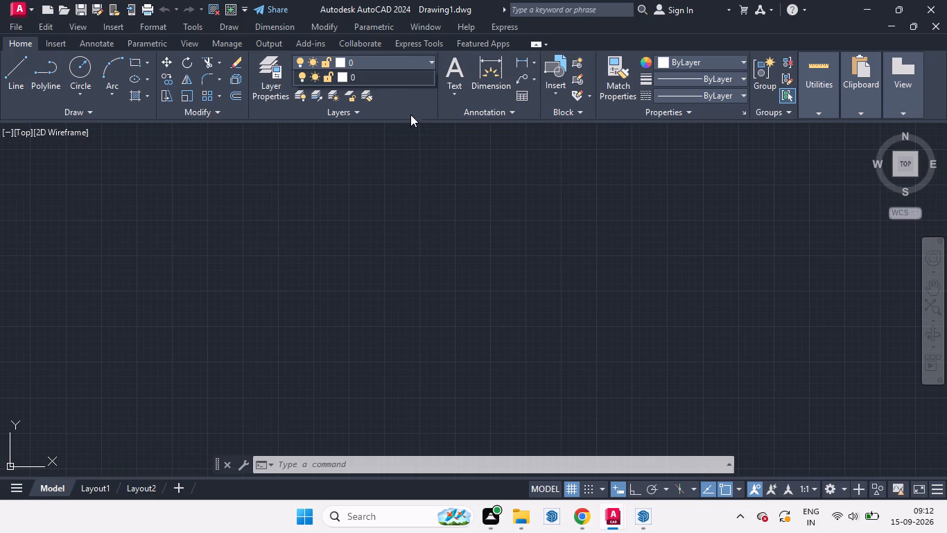
# Create a layer named wall and assign it index color 240.
pyautogui.click(275, 92)
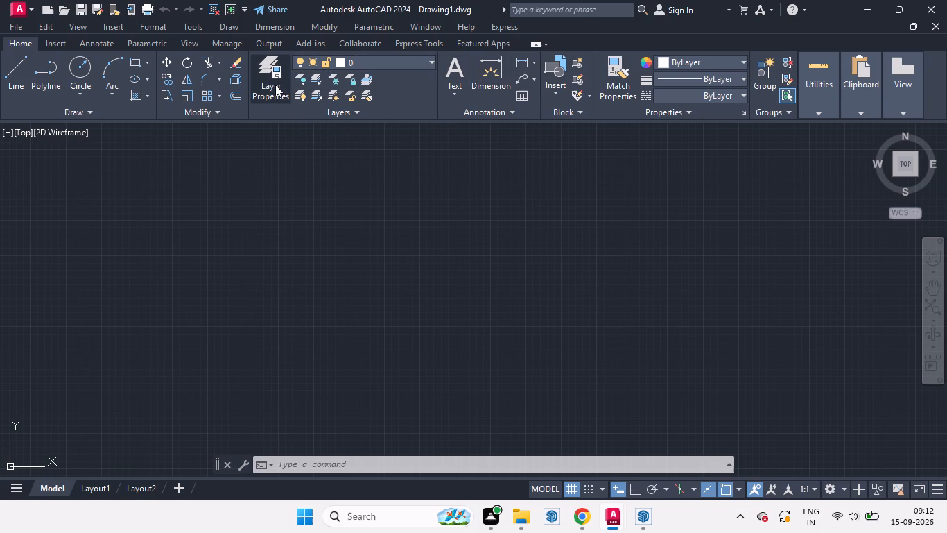
pyautogui.doubleClick(272, 82)
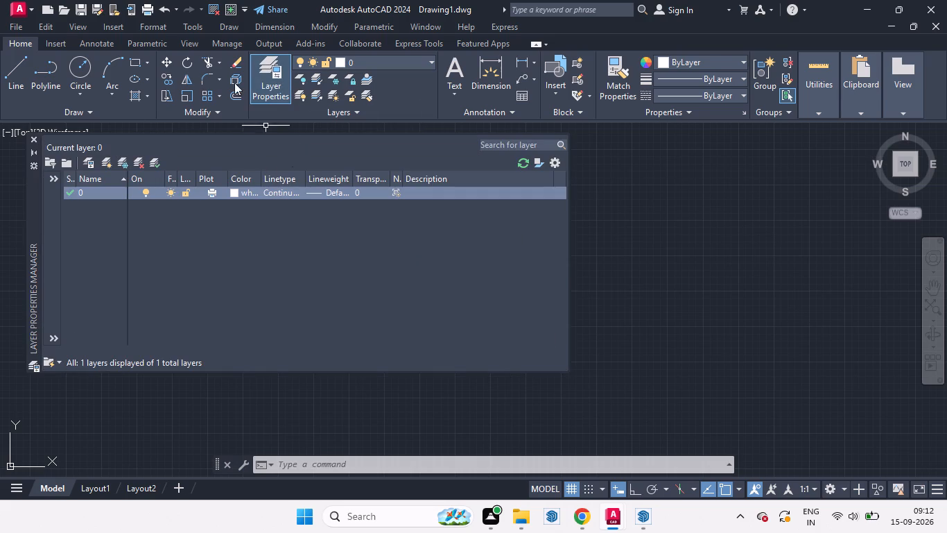
pyautogui.click(109, 165)
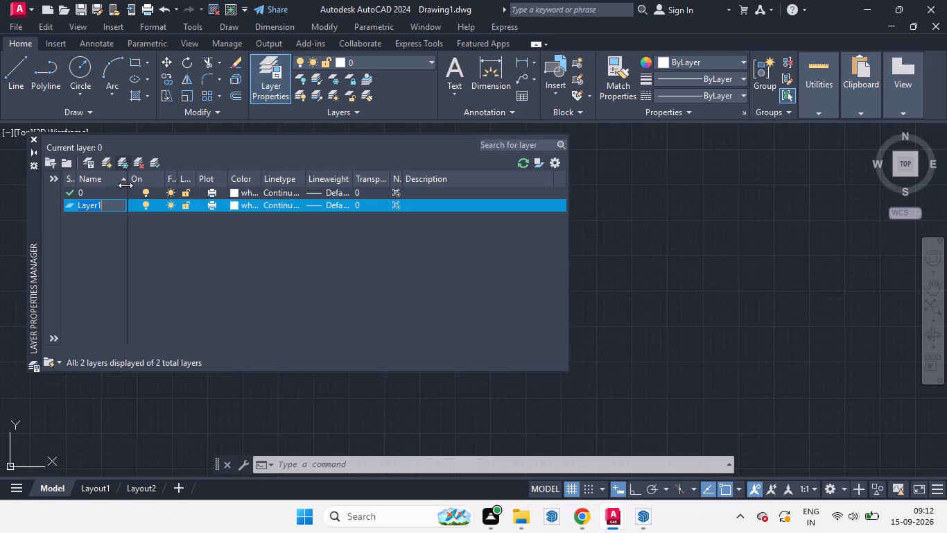
pyautogui.press('BackSpace')
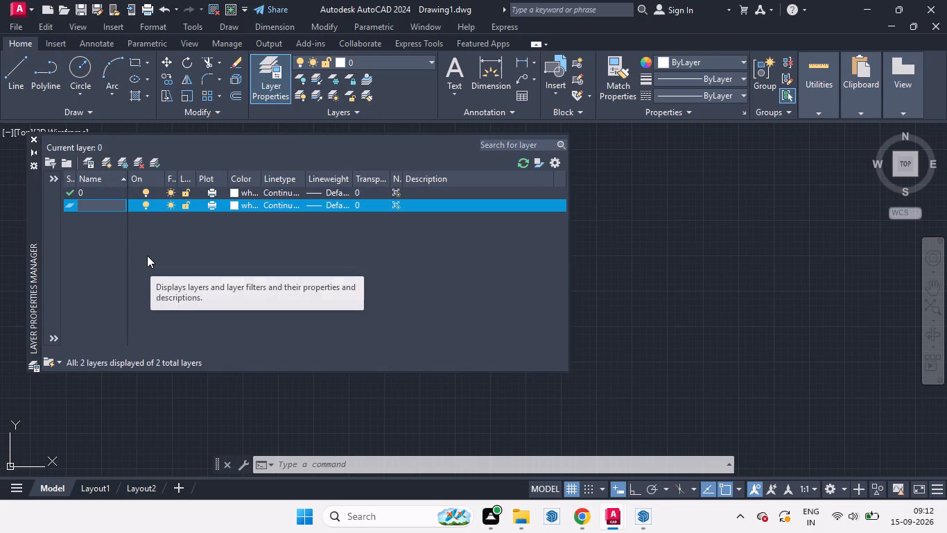
pyautogui.write('wall')
pyautogui.click(236, 204)
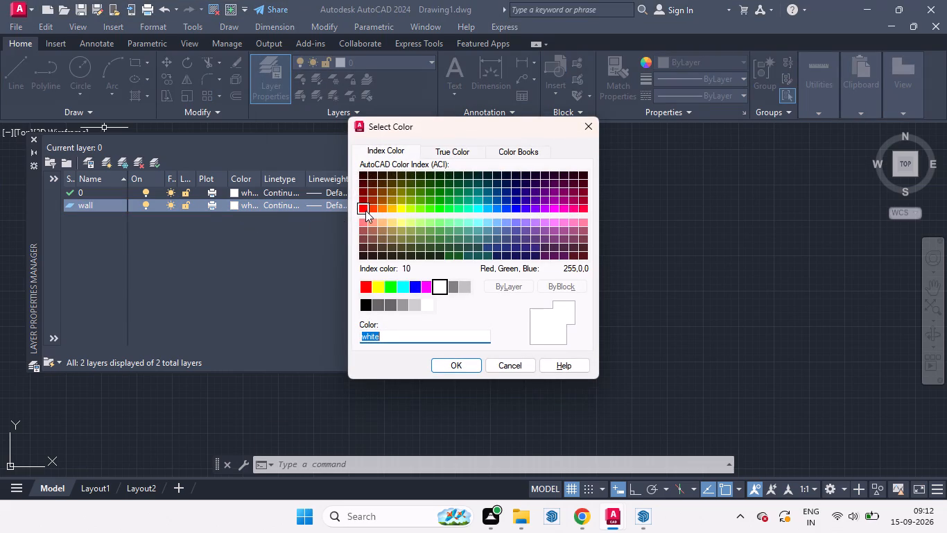
pyautogui.click(582, 210)
pyautogui.click(463, 367)
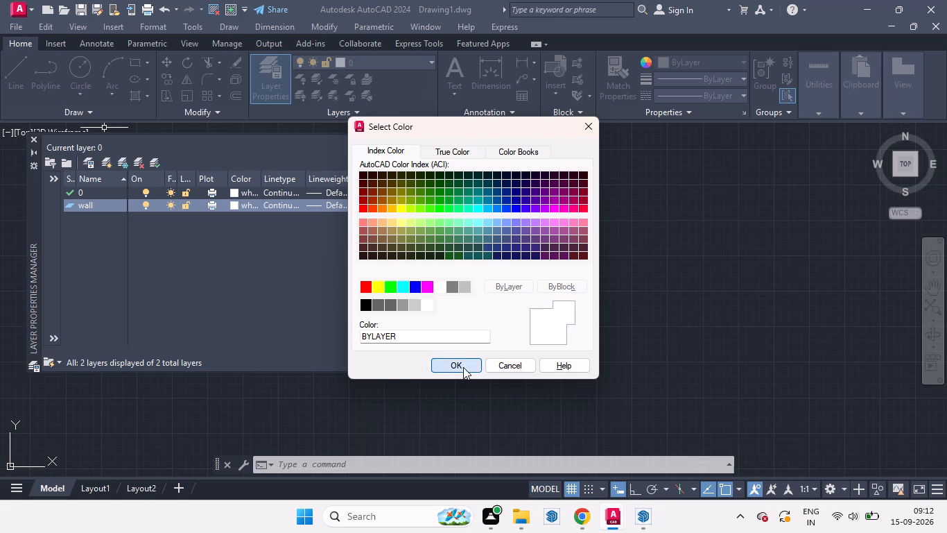
pyautogui.click(231, 203)
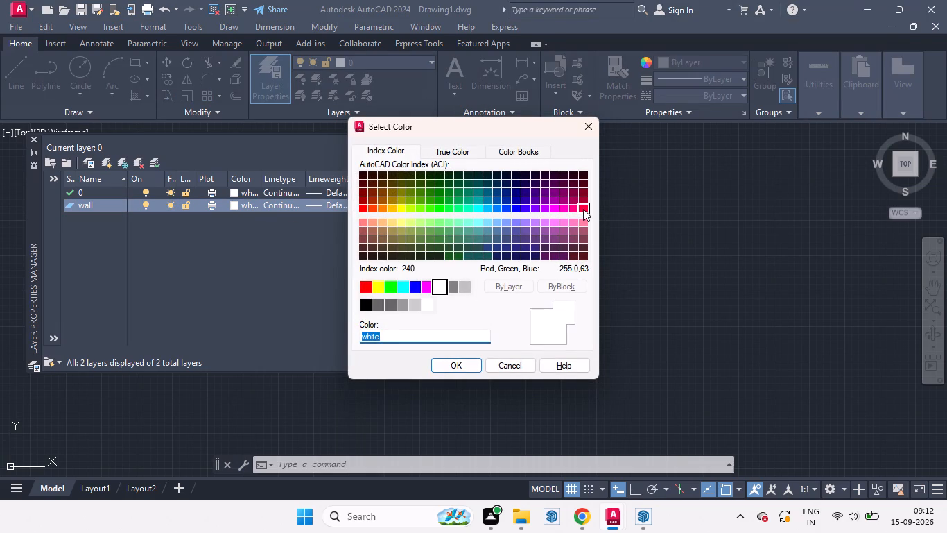
pyautogui.click(583, 209)
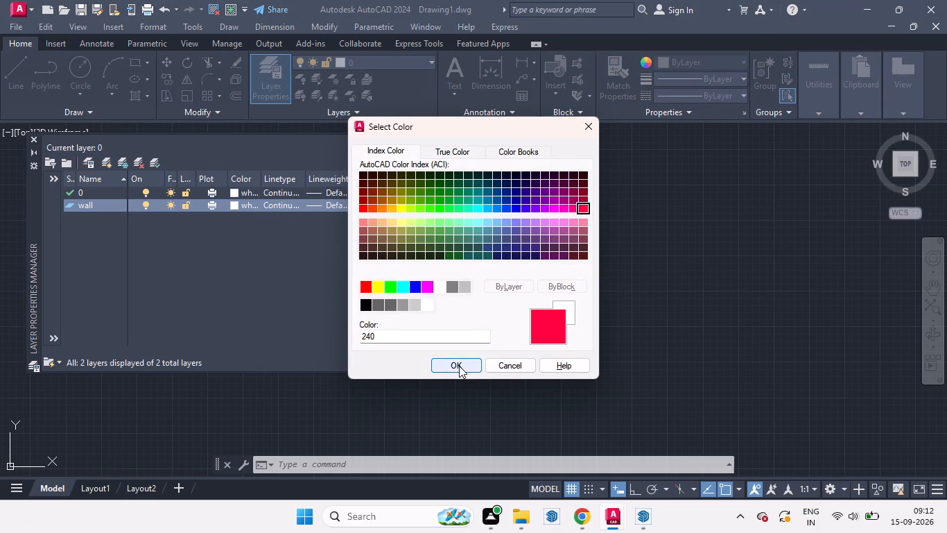
pyautogui.click(459, 366)
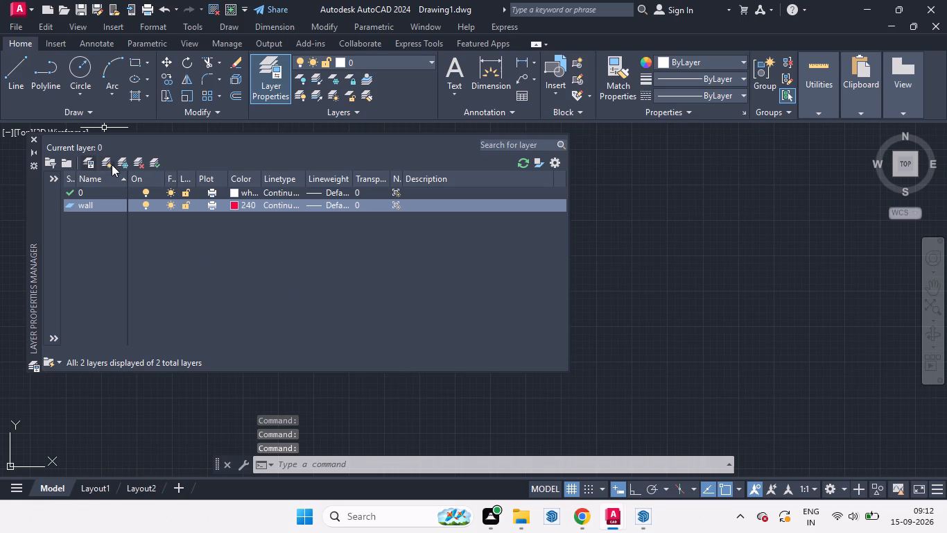
# Create a second layer named door and assign it index color 60.
pyautogui.click(107, 165)
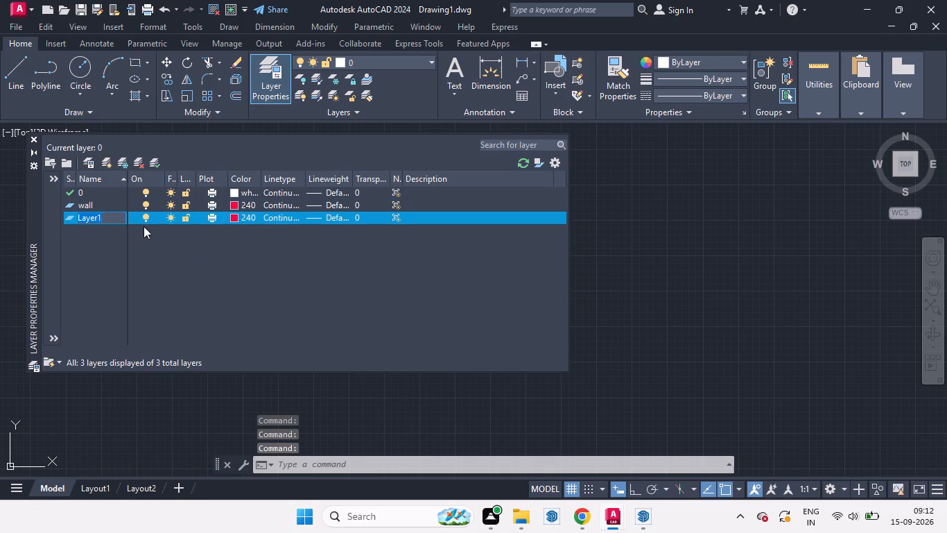
pyautogui.press('space')
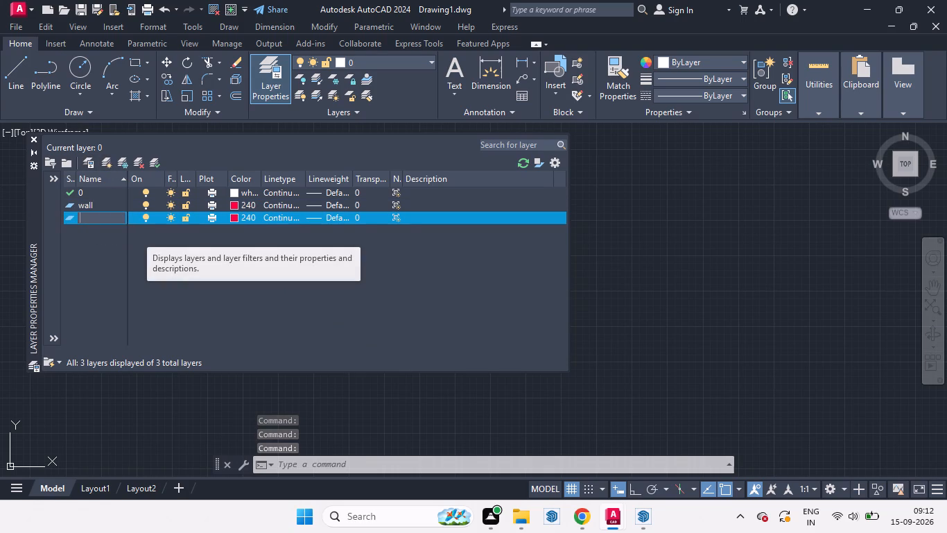
pyautogui.write('door')
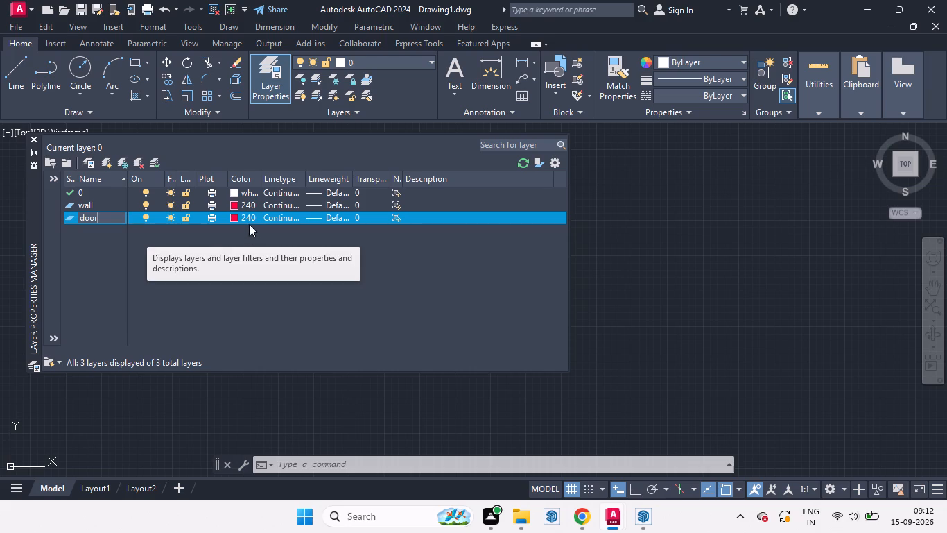
pyautogui.click(232, 215)
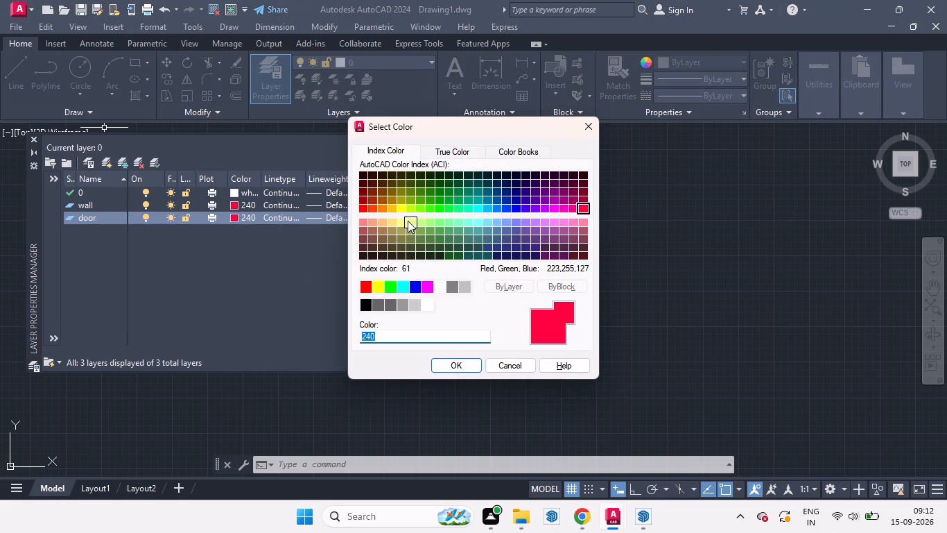
pyautogui.click(410, 207)
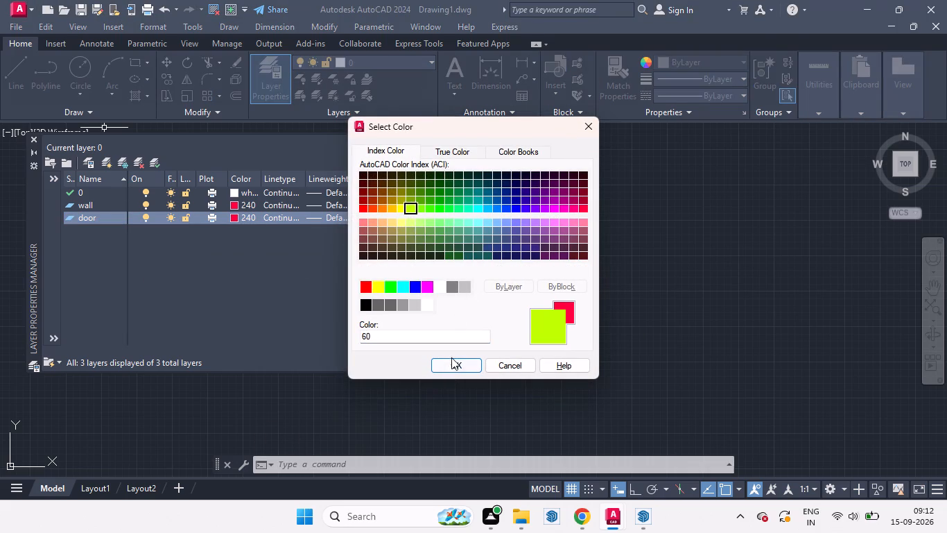
pyautogui.click(453, 360)
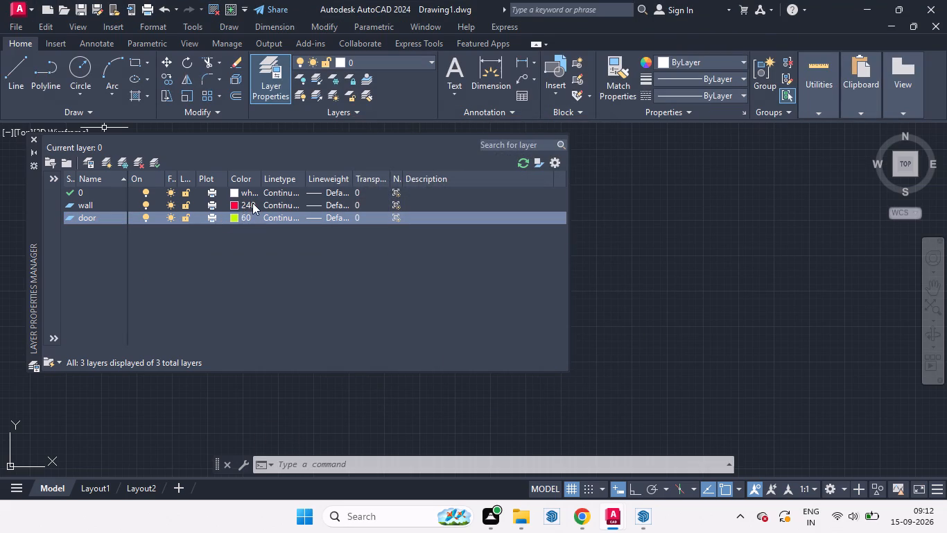
# Close the layer manager and make wall the current layer.
pyautogui.click(108, 203)
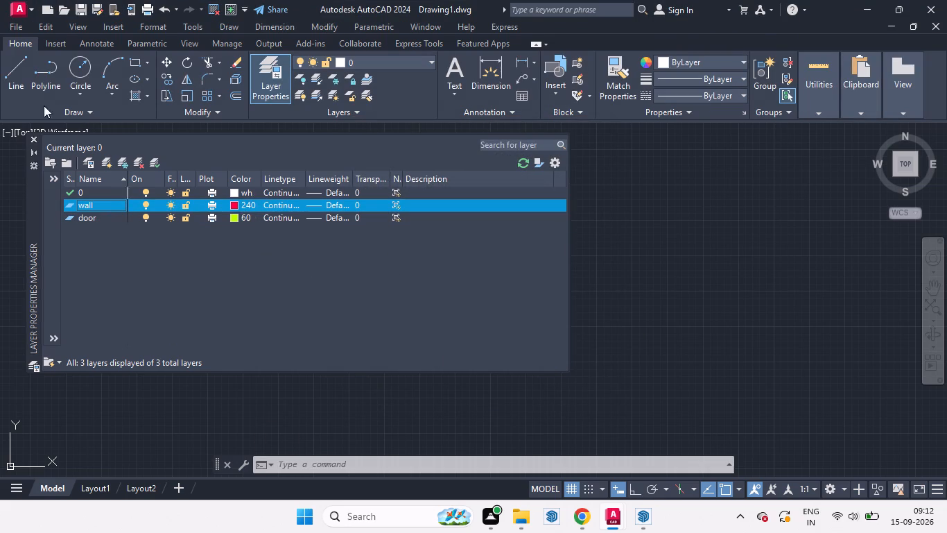
pyautogui.click(36, 138)
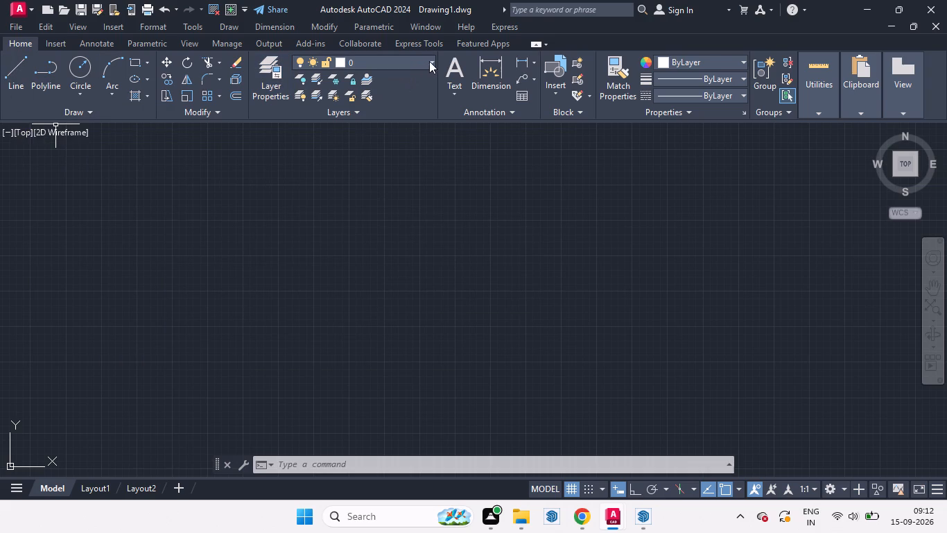
pyautogui.click(429, 61)
pyautogui.click(364, 115)
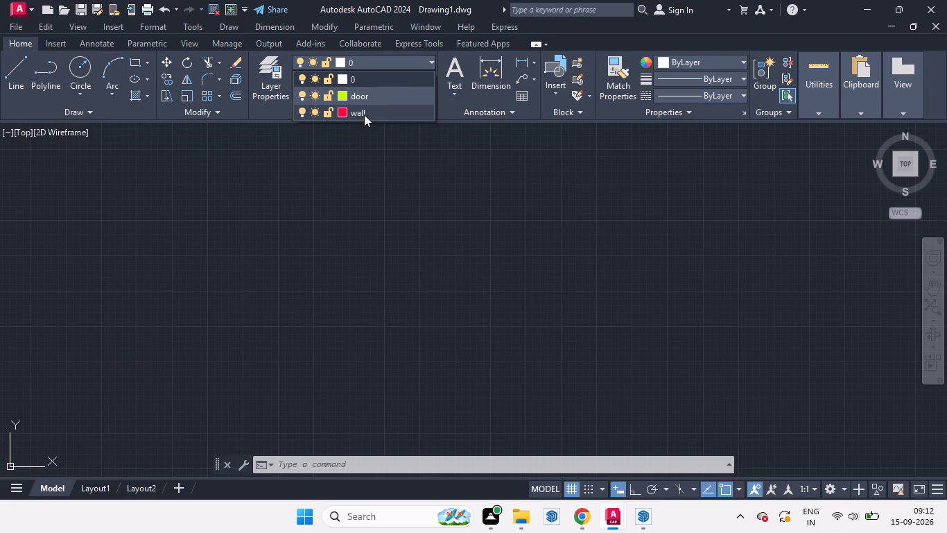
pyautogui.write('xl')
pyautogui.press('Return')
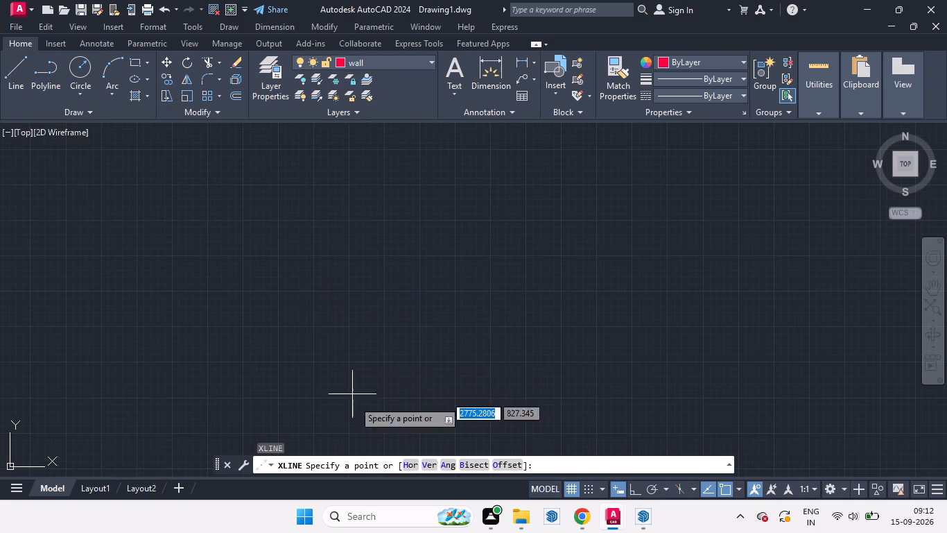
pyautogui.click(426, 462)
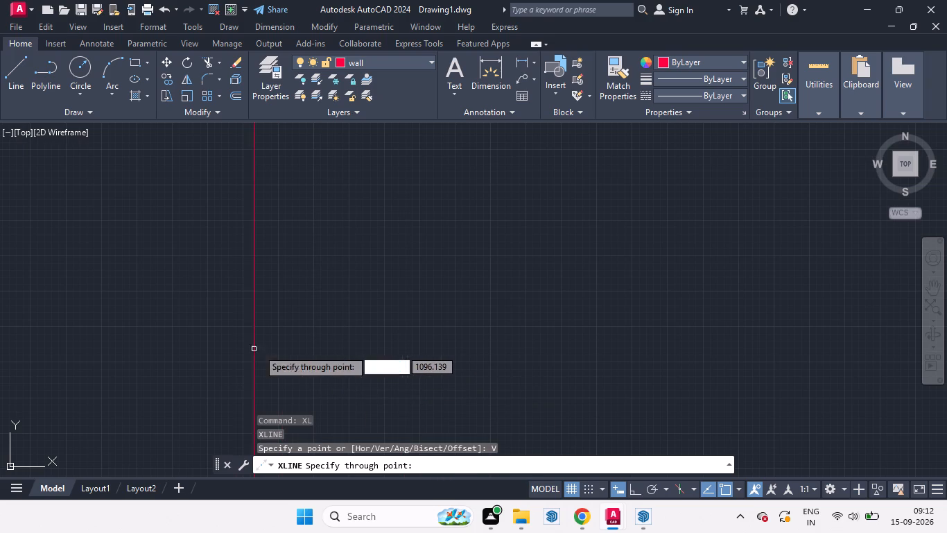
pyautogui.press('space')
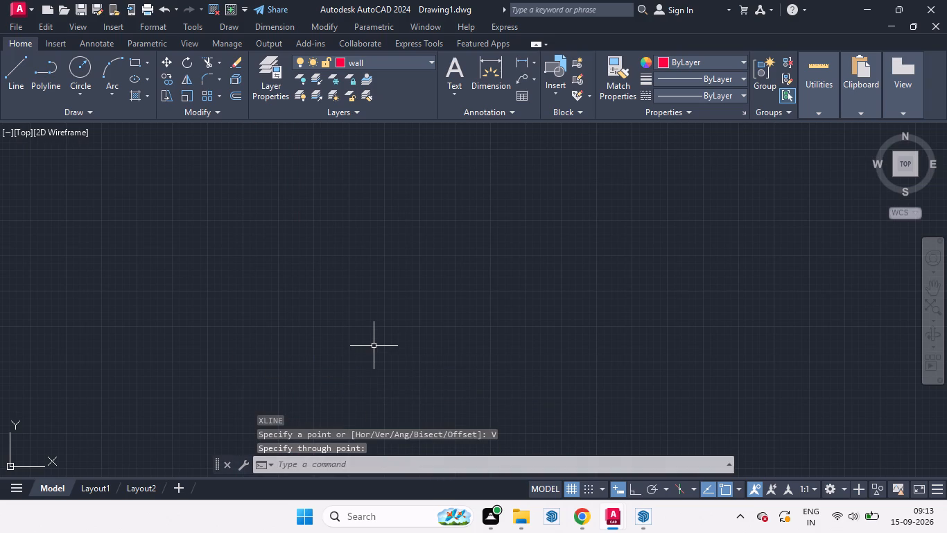
# Configure the drawing units to Engineering length with 0'-0.0" precision and an insertion scale of Inches.
pyautogui.write('un')
pyautogui.press('Return')
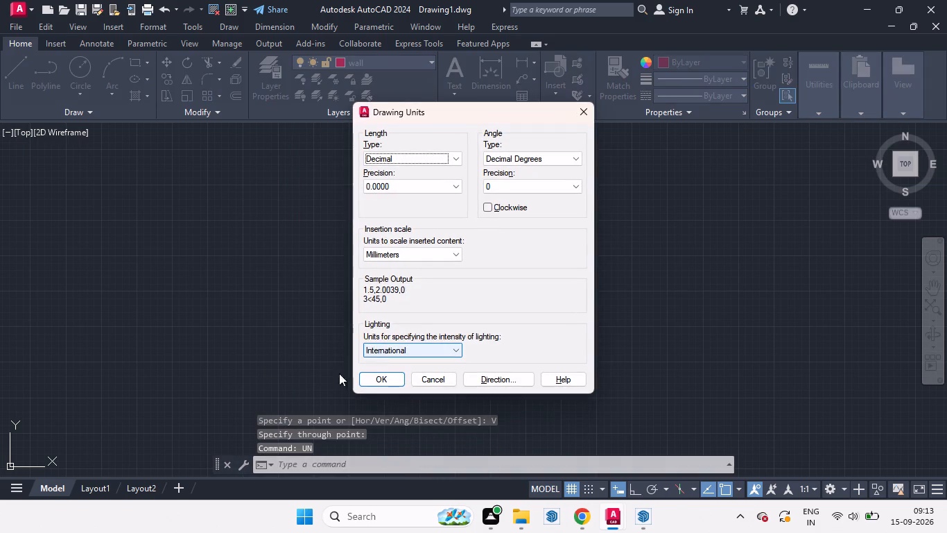
pyautogui.click(451, 162)
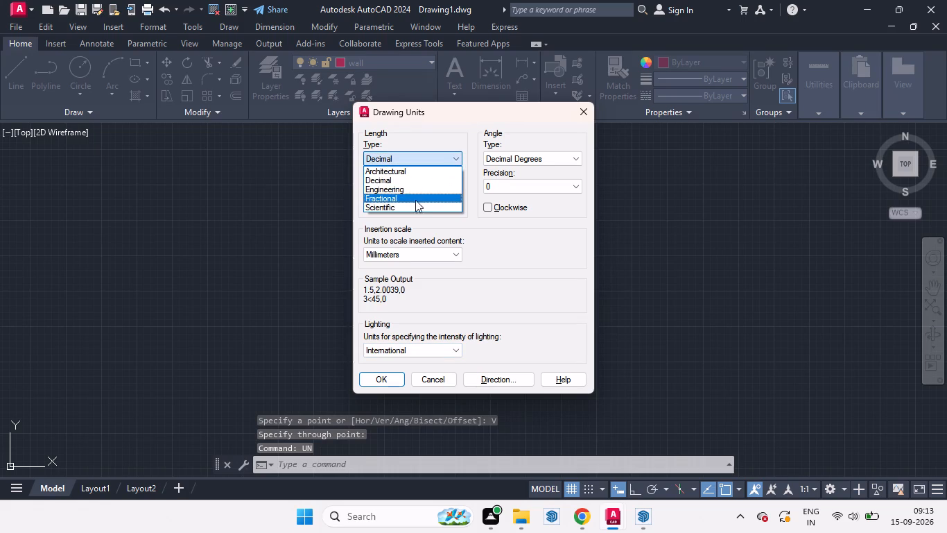
pyautogui.click(400, 192)
pyautogui.click(458, 185)
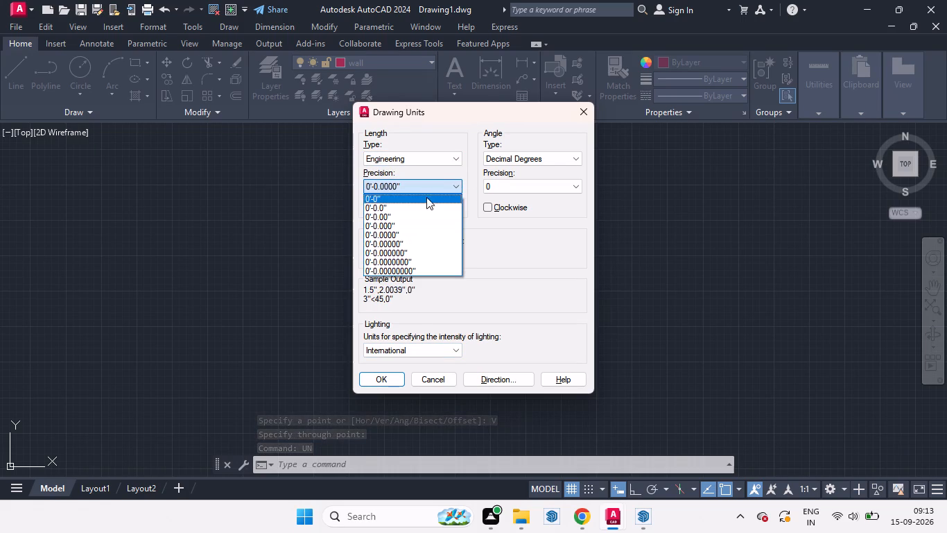
pyautogui.click(401, 205)
pyautogui.click(456, 247)
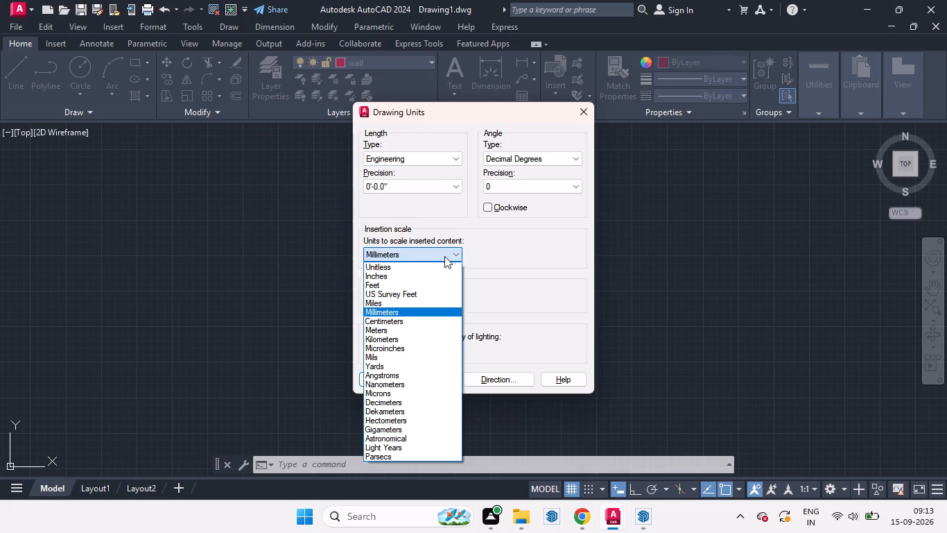
pyautogui.click(381, 275)
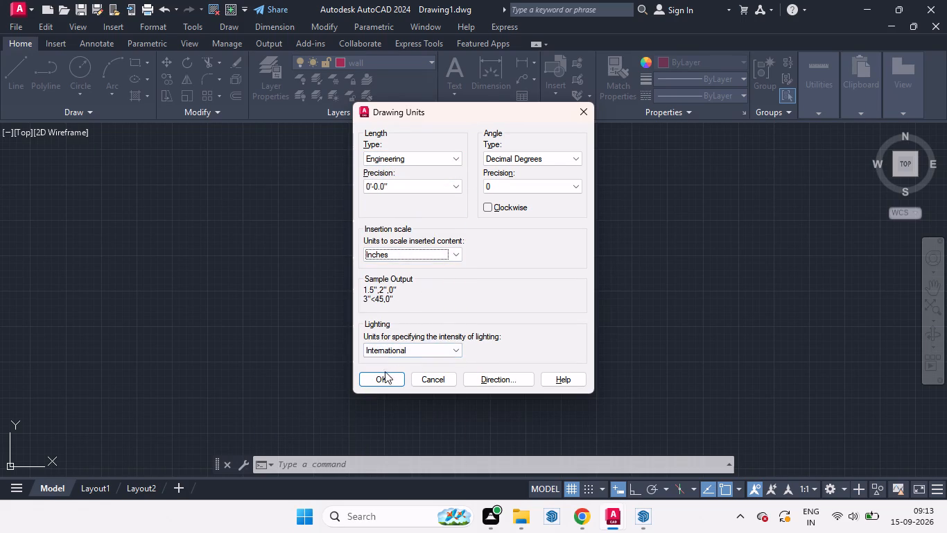
pyautogui.click(379, 375)
# Modify the ISO-25 dimension style to Engineering primary units with 0'-0.0" precision and make it the current style.
pyautogui.press('d')
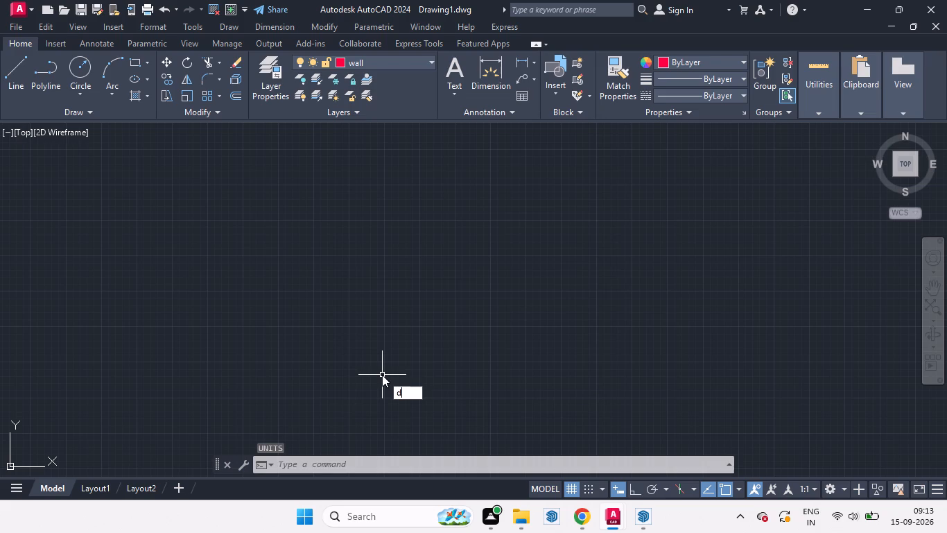
pyautogui.press('Return')
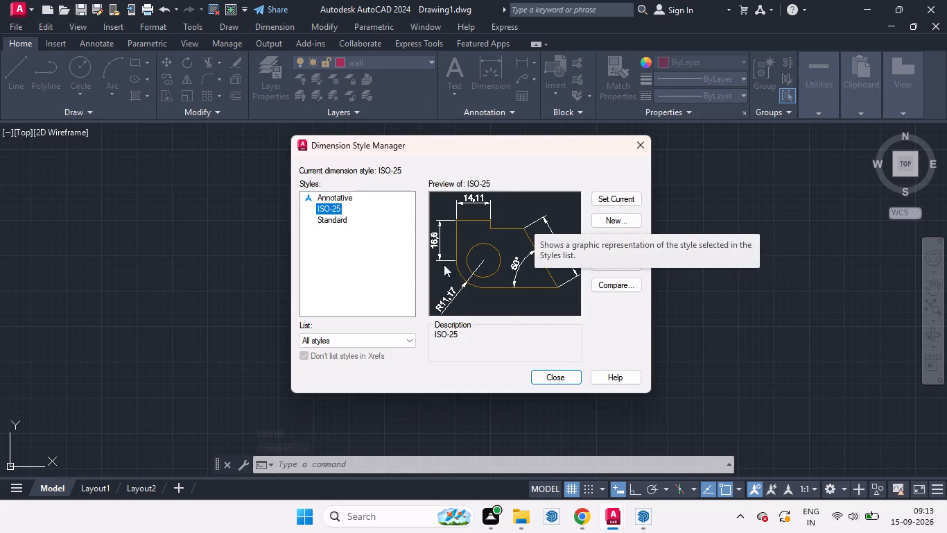
pyautogui.click(622, 239)
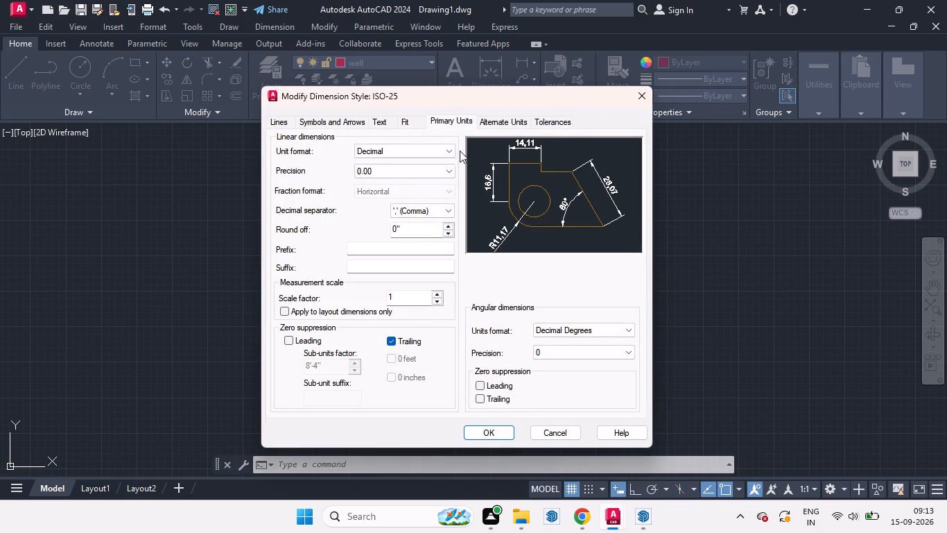
pyautogui.click(449, 149)
pyautogui.click(386, 182)
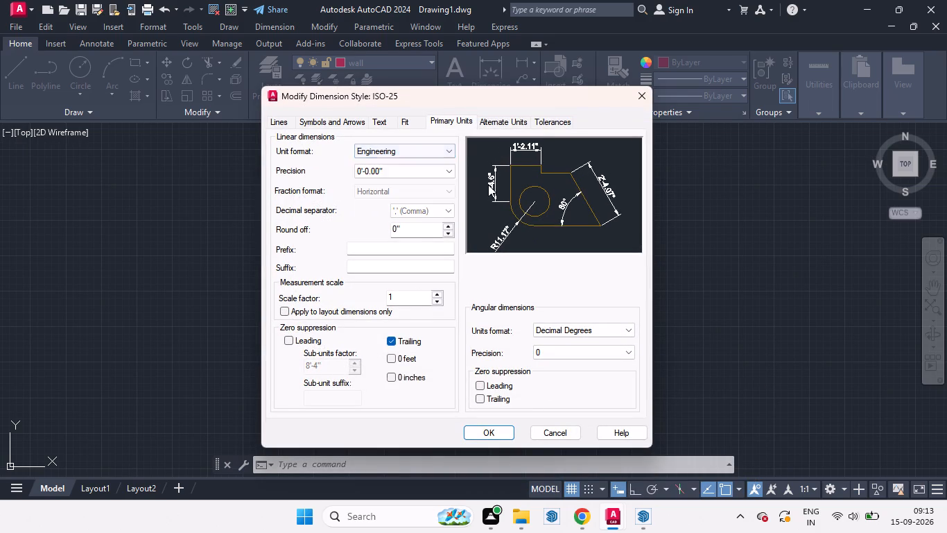
pyautogui.click(451, 169)
pyautogui.click(369, 188)
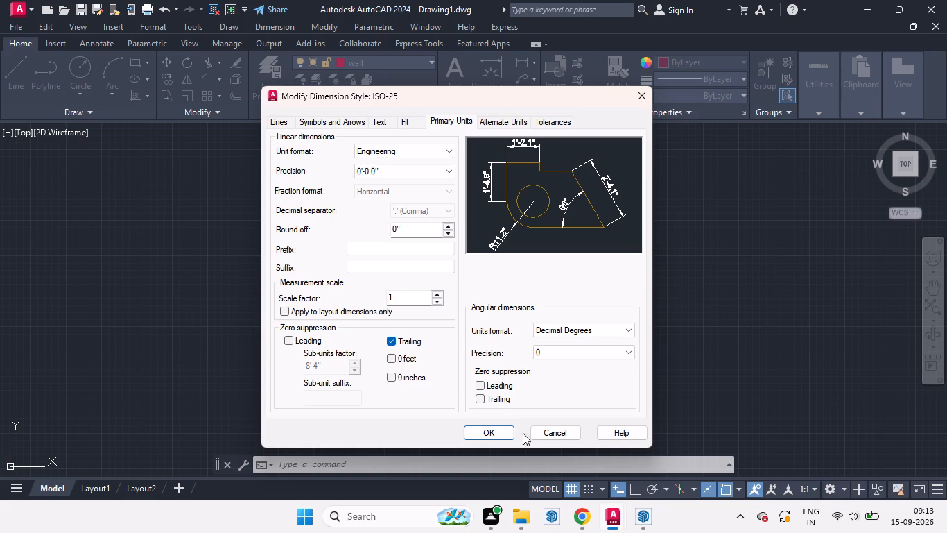
pyautogui.click(492, 431)
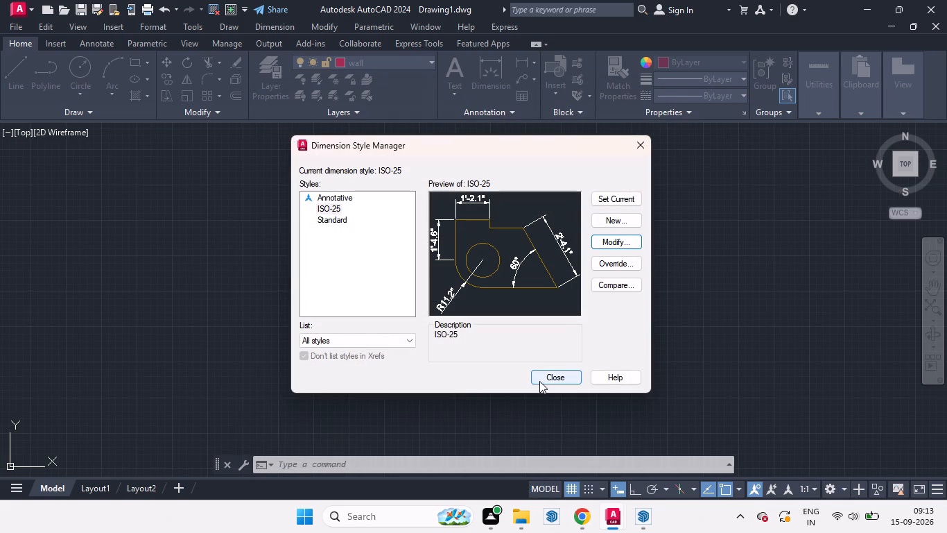
pyautogui.click(613, 202)
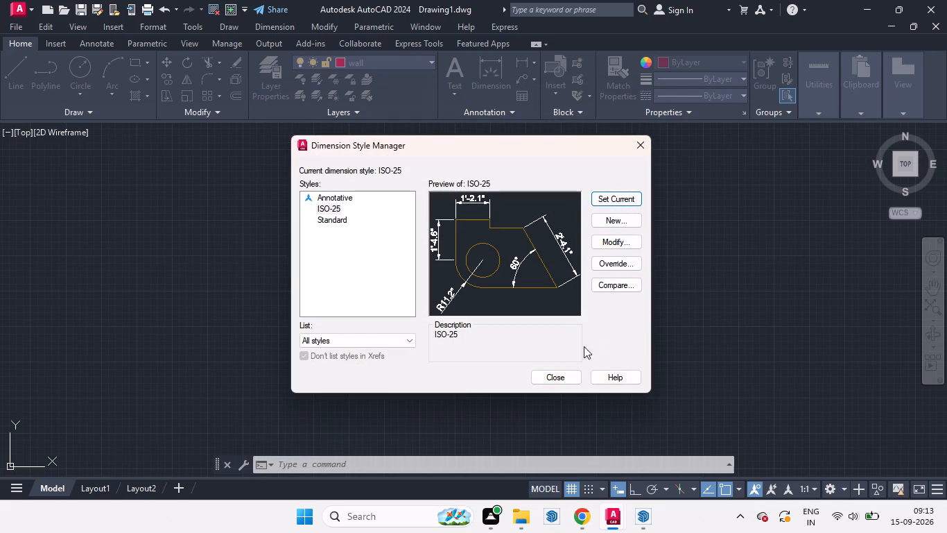
pyautogui.click(561, 373)
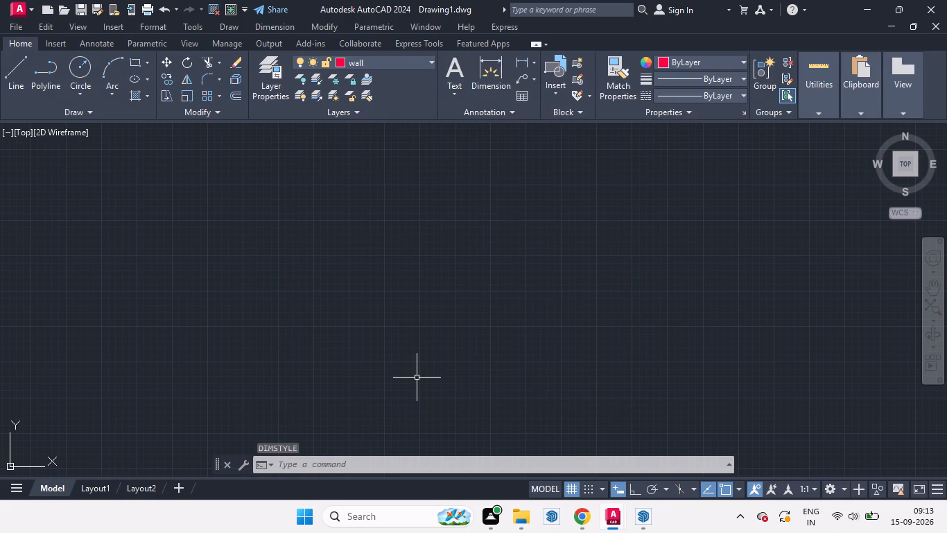
# Draw one vertical and one horizontal construction line crossing at the plan's upper-left corner.
pyautogui.write('xl')
pyautogui.press('Return')
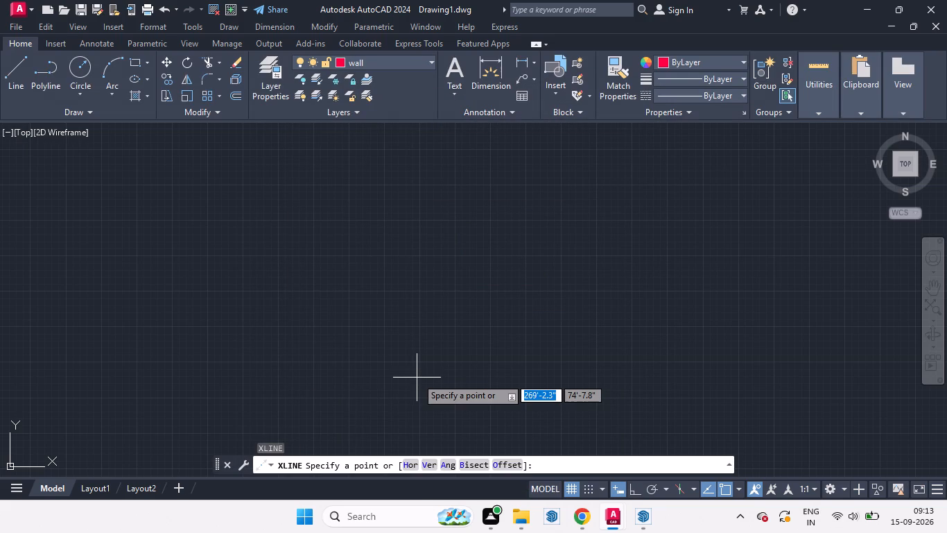
pyautogui.click(427, 468)
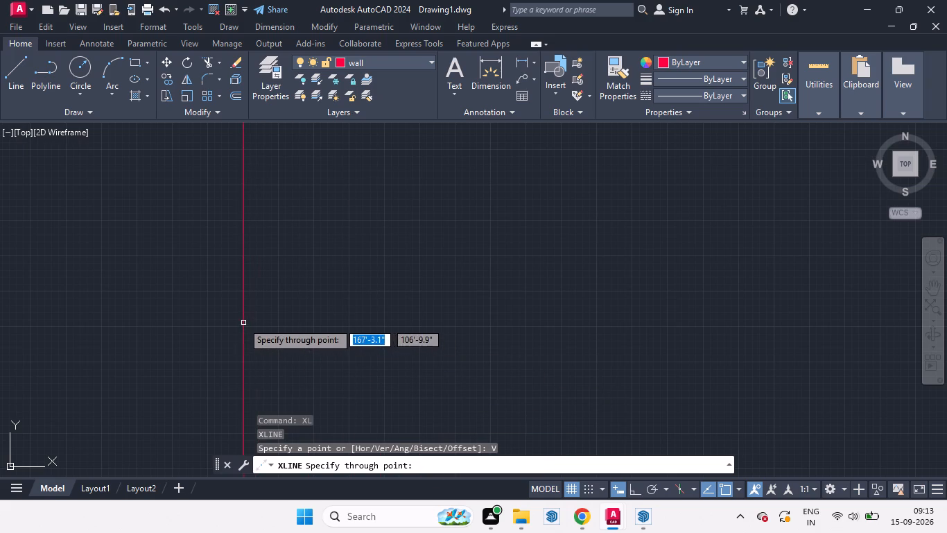
pyautogui.click(243, 322)
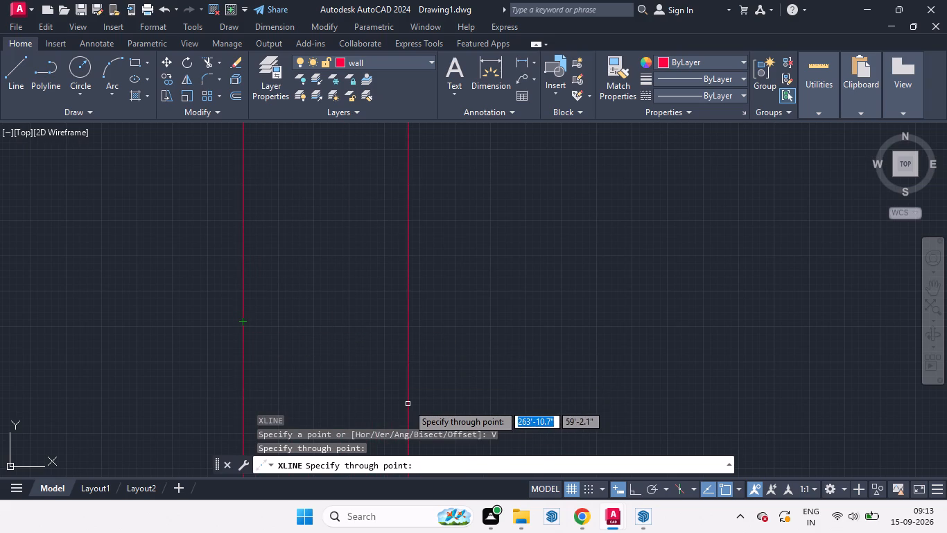
pyautogui.press('space')
pyautogui.press('space')
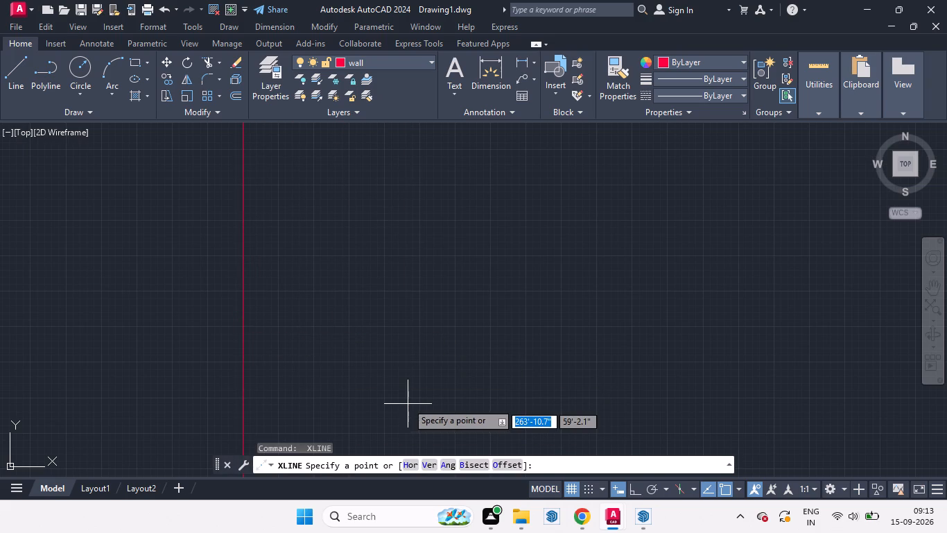
pyautogui.click(406, 464)
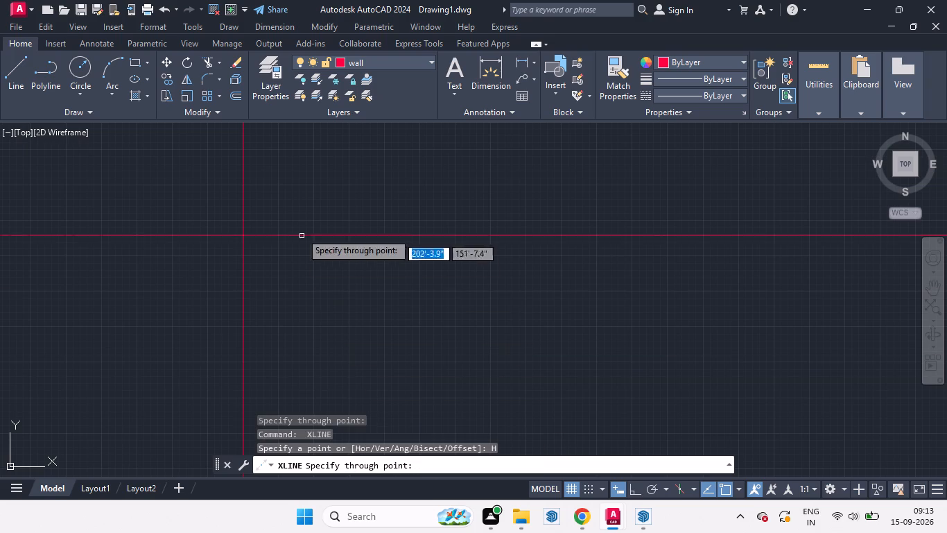
pyautogui.click(287, 201)
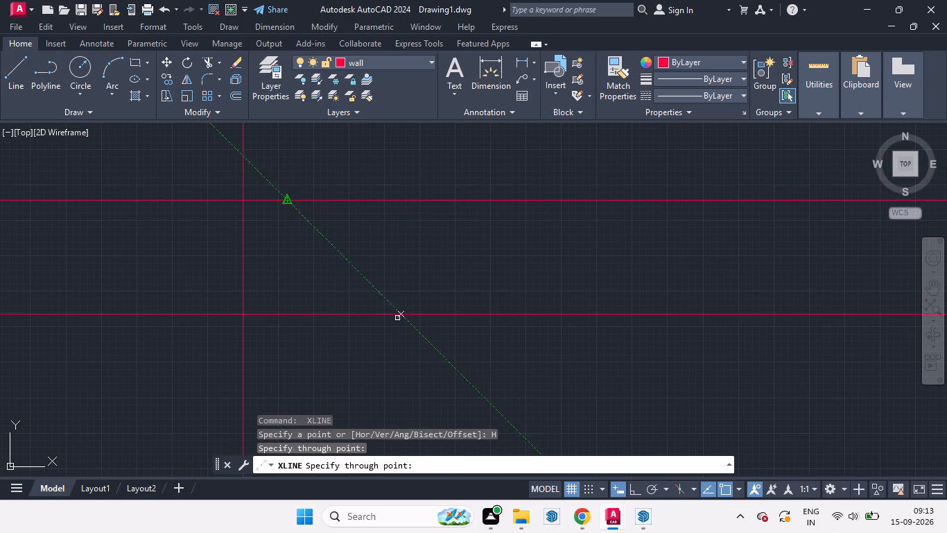
pyautogui.press('space')
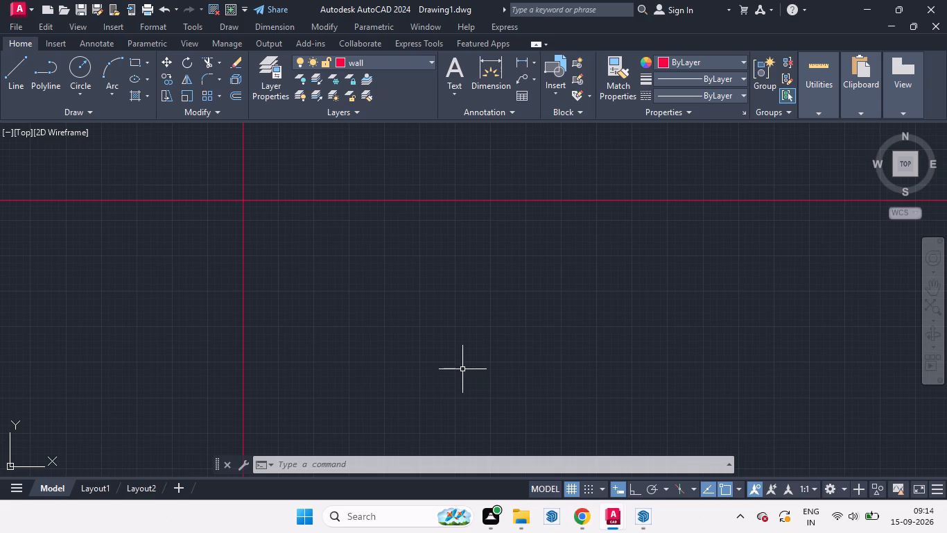
# Trim the construction line ends extending above and left of their intersection to form the plan's upper-left outer corner.
pyautogui.write('tr')
pyautogui.press('Return')
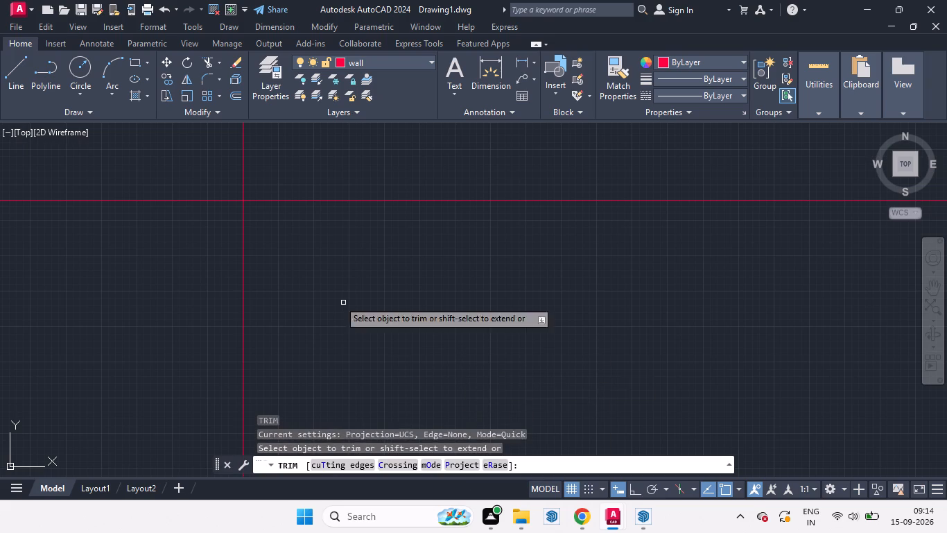
pyautogui.moveTo(275, 163); pyautogui.dragTo(209, 264)
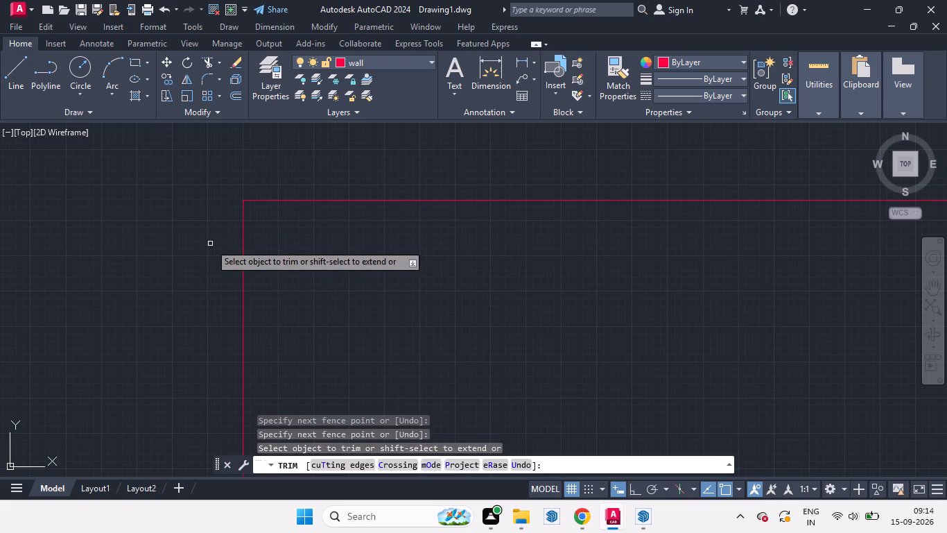
pyautogui.press('space')
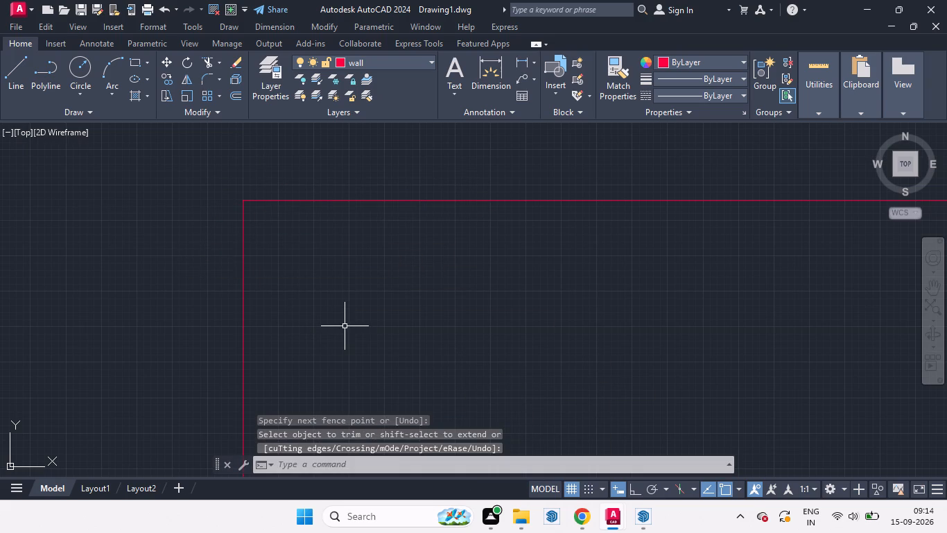
# Offset the left vertical and top horizontal outer wall lines 9 inches toward the inside of the plan.
pyautogui.press('o')
pyautogui.press('Return')
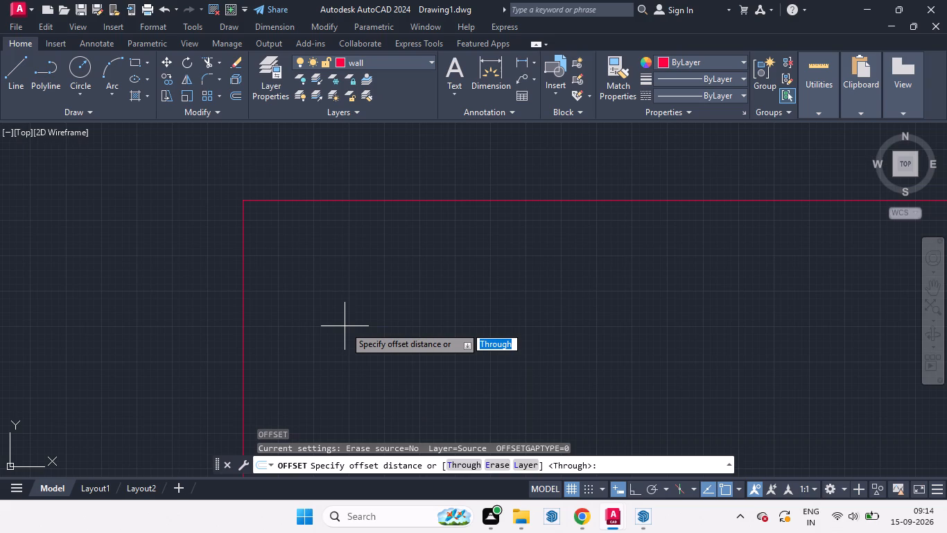
pyautogui.press('9')
pyautogui.press('Return')
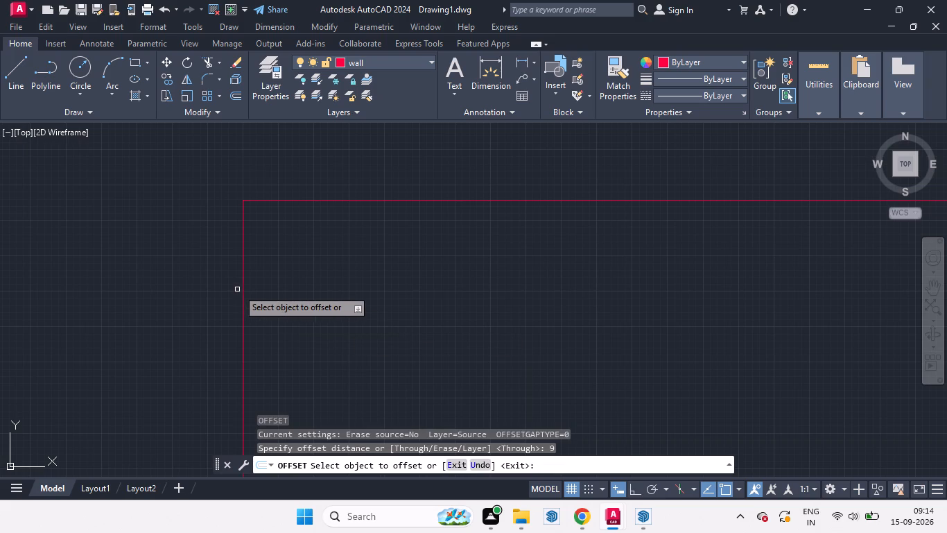
pyautogui.moveTo(241, 290); pyautogui.dragTo(295, 291)
pyautogui.click(295, 291)
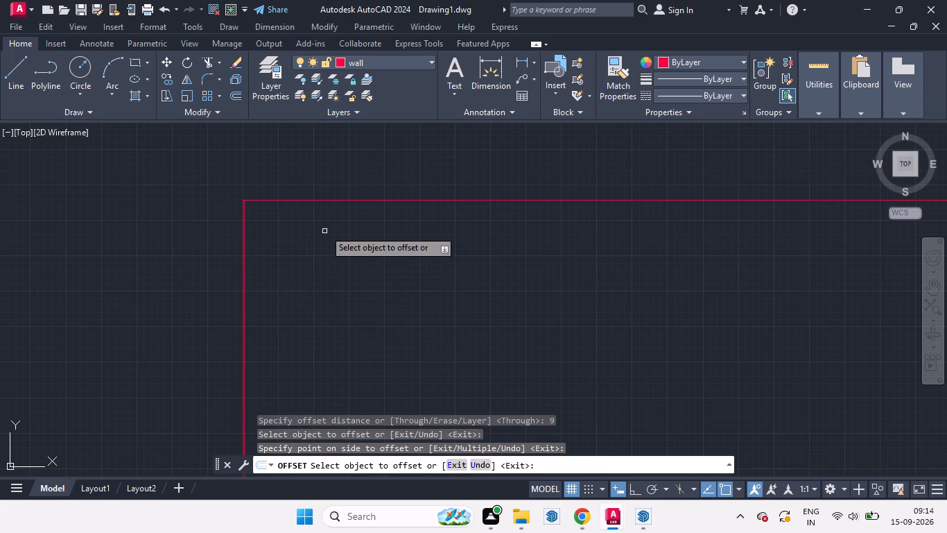
pyautogui.moveTo(307, 201); pyautogui.dragTo(304, 267)
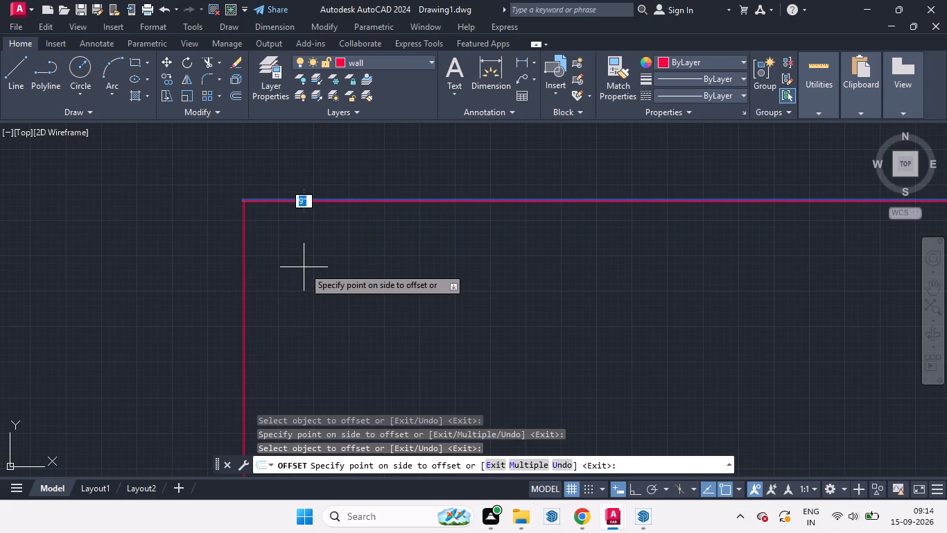
pyautogui.click(304, 267)
pyautogui.press('space')
# Trim the two inner wall line stubs inside the wall thickness at the upper-left corner to form a clean inner corner.
pyautogui.scroll(2, 241, 210)
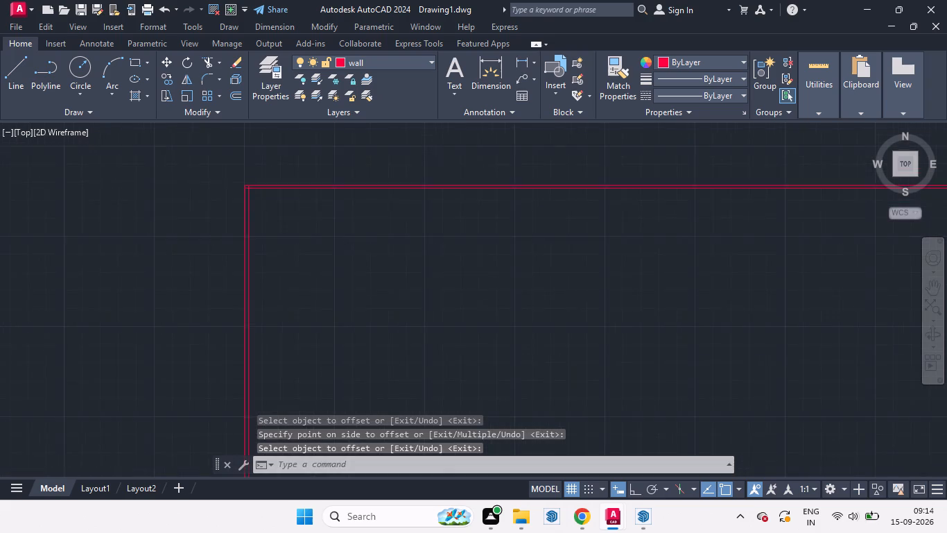
pyautogui.scroll(2, 241, 214)
pyautogui.scroll(-2, 254, 223)
pyautogui.scroll(3, 261, 181)
pyautogui.scroll(-1, 264, 229)
pyautogui.scroll(1, 266, 230)
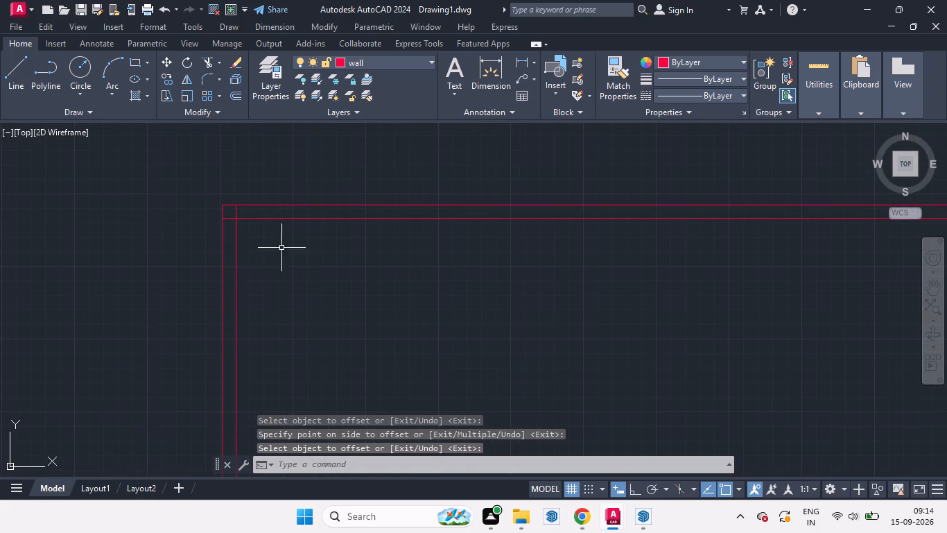
pyautogui.write('tr')
pyautogui.press('Return')
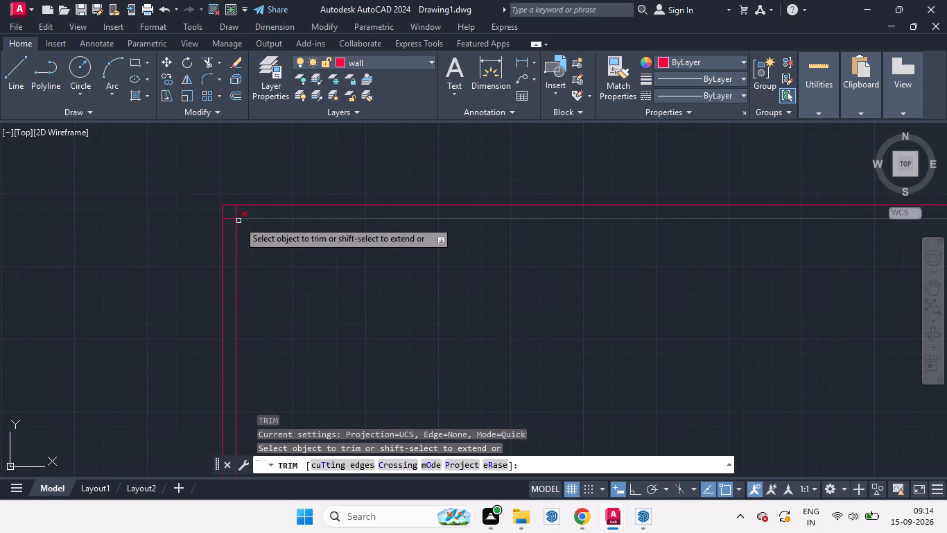
pyautogui.click(236, 212)
pyautogui.click(230, 218)
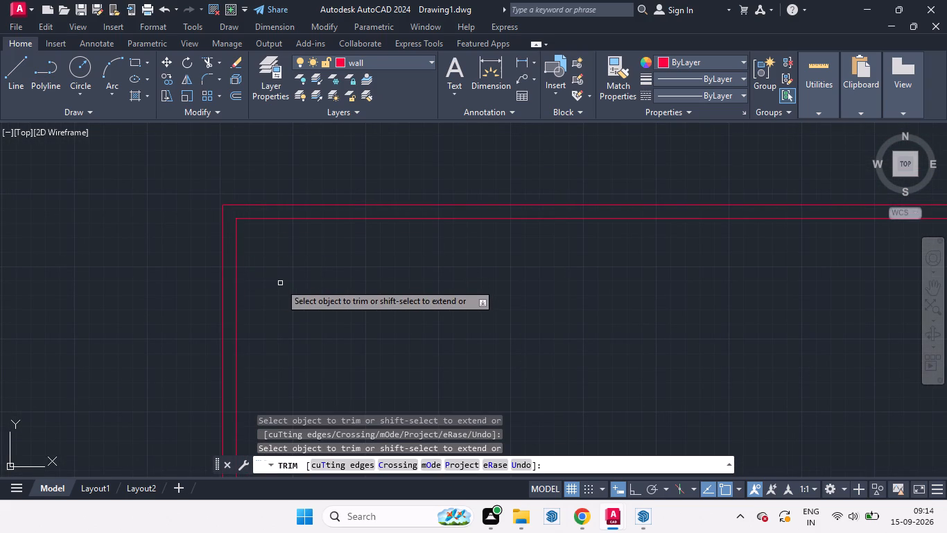
pyautogui.press('space')
# Offset the inner line of the left wall 14' to the right for the first room's width.
pyautogui.press('o')
pyautogui.press('Return')
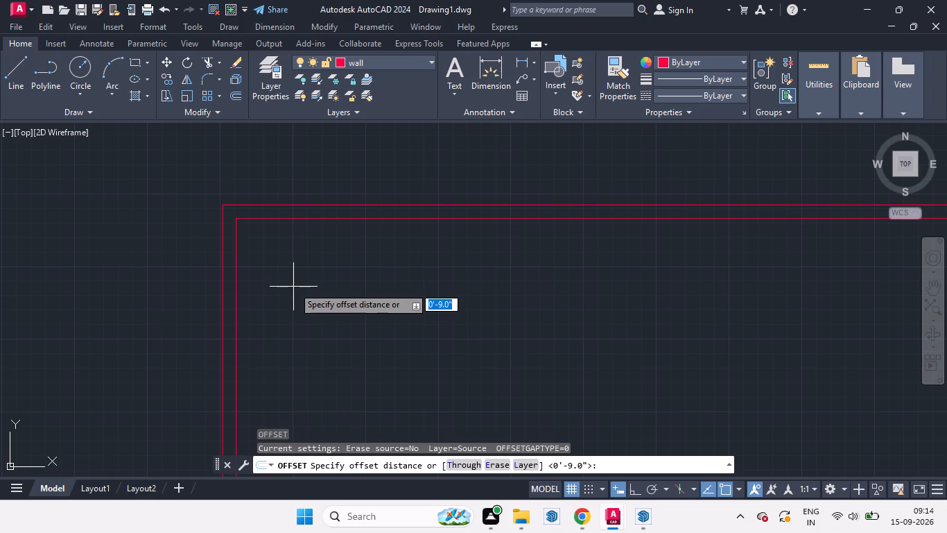
pyautogui.write('15')
pyautogui.press('BackSpace')
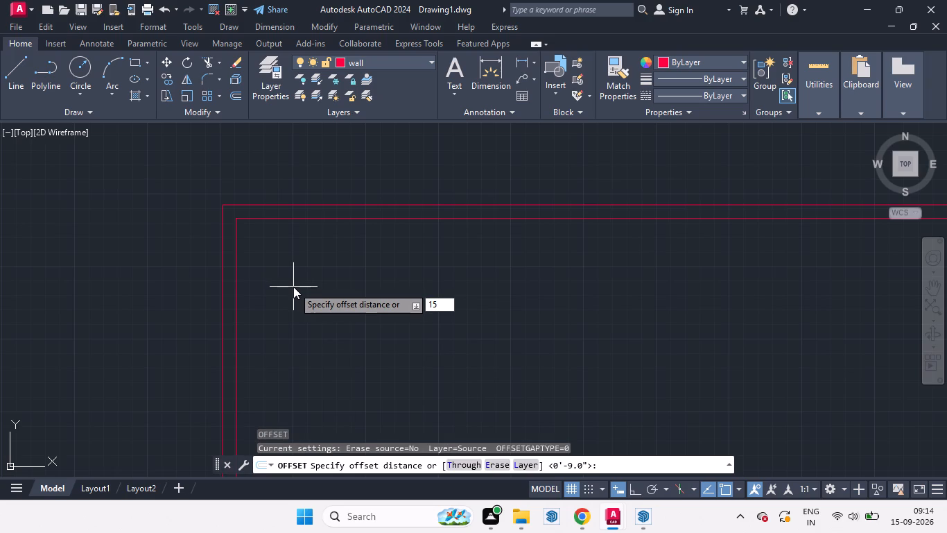
pyautogui.write("4'")
pyautogui.press('Return')
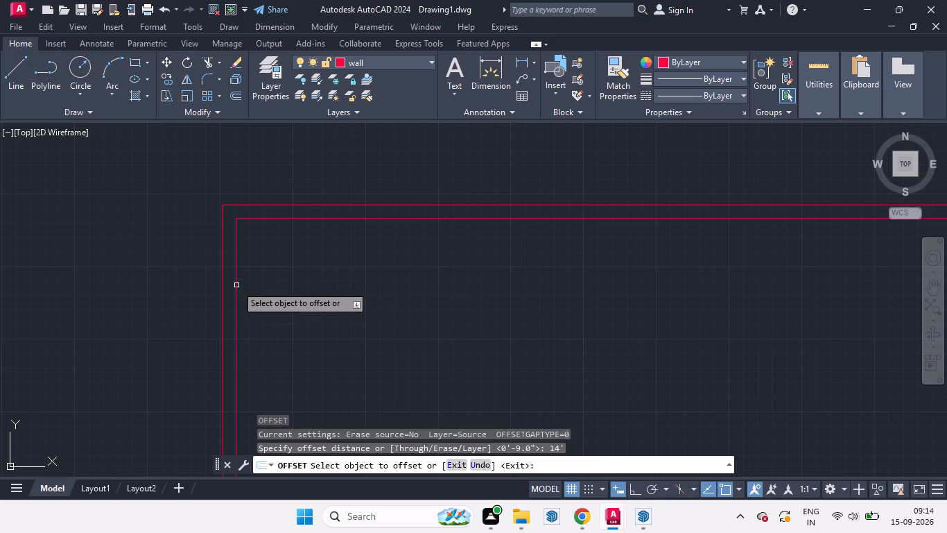
pyautogui.moveTo(236, 285); pyautogui.dragTo(403, 294)
pyautogui.click(403, 294)
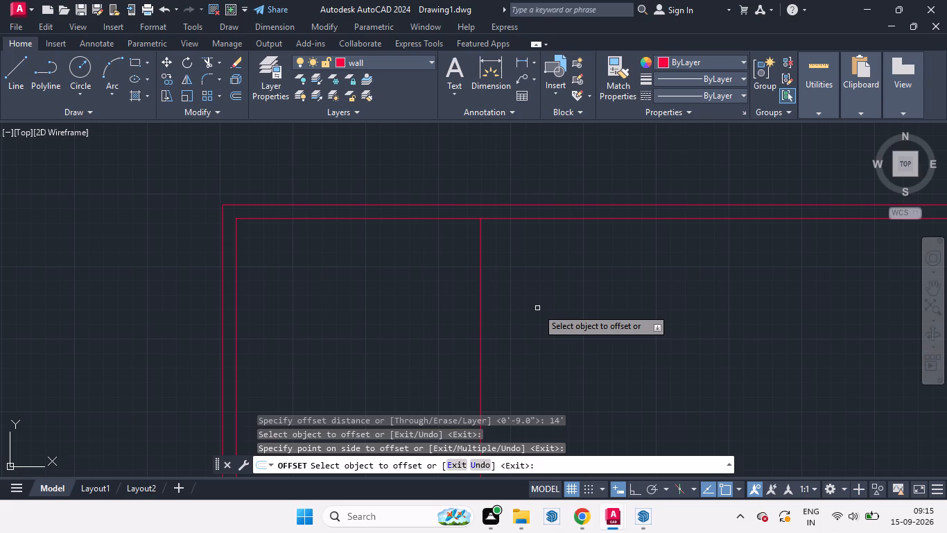
pyautogui.press('space')
# Offset the inner line of the top wall 11' downward for the first room's depth.
pyautogui.press('o')
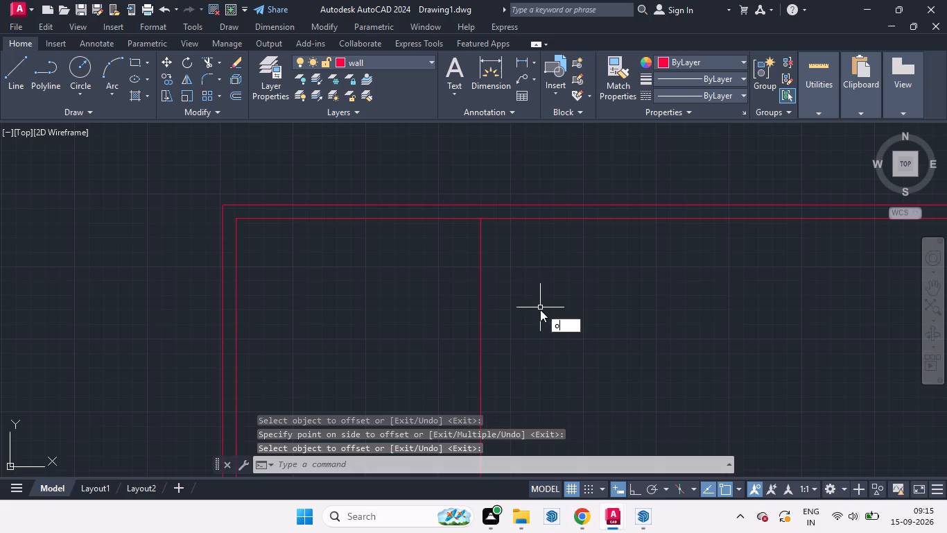
pyautogui.press('Return')
pyautogui.write('11')
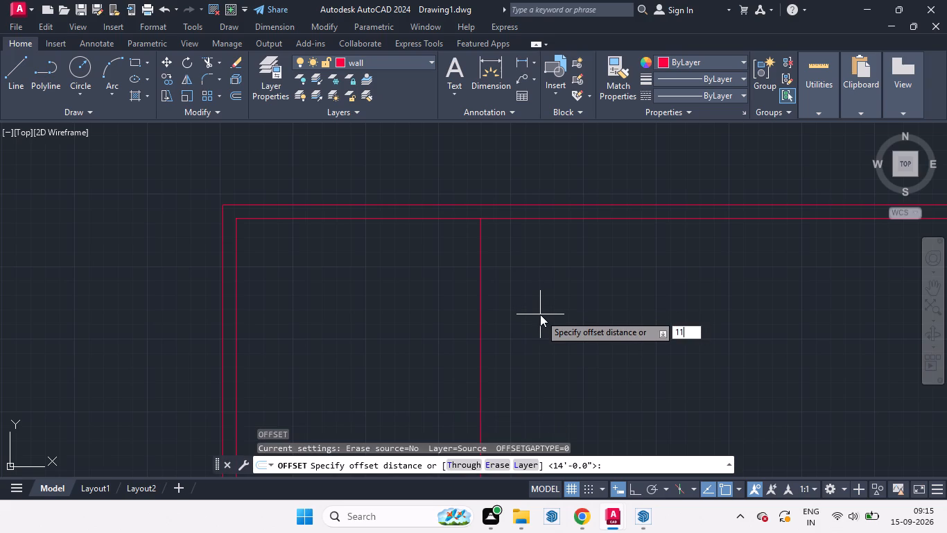
pyautogui.press("'")
pyautogui.press('Return')
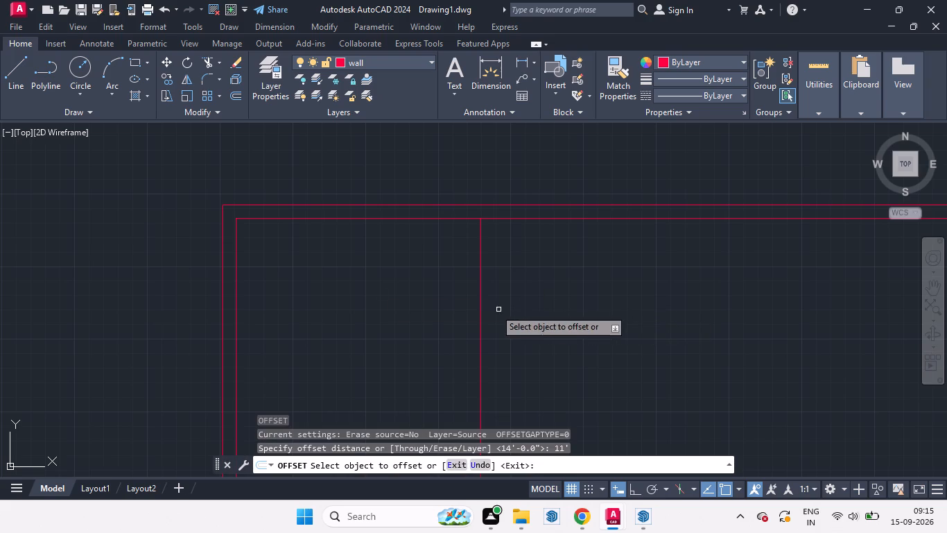
pyautogui.moveTo(363, 219); pyautogui.dragTo(363, 280)
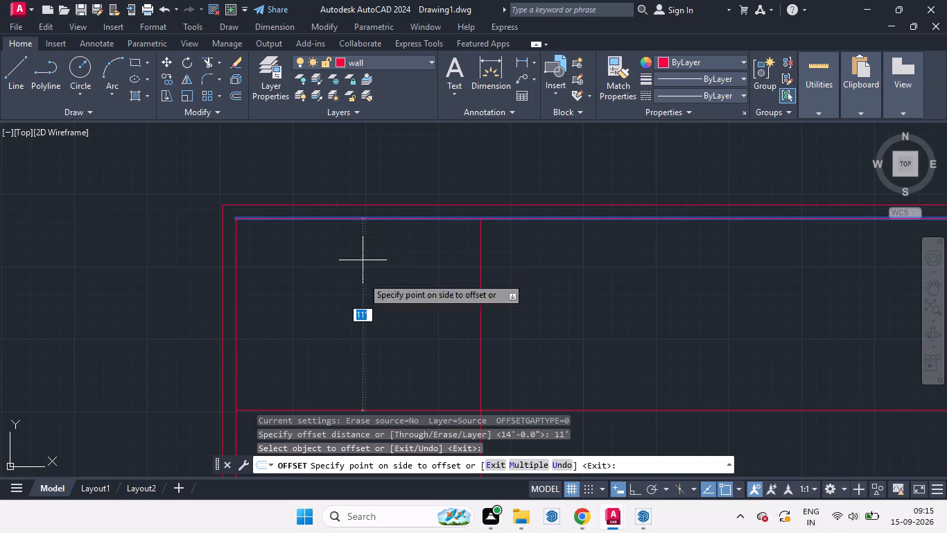
pyautogui.moveTo(363, 280); pyautogui.dragTo(362, 347)
pyautogui.click(362, 347)
pyautogui.press('space')
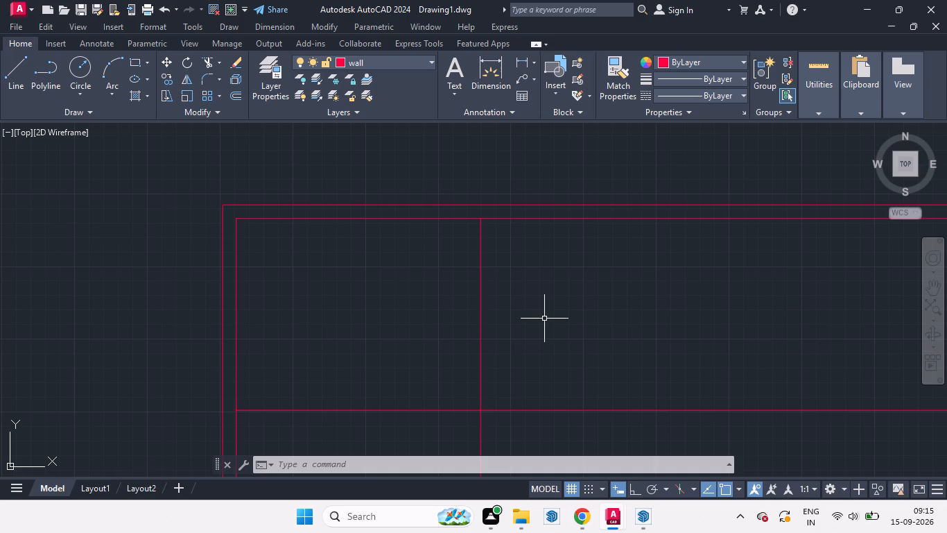
# Offset the first room's right and bottom lines 4.5 inches outward to give both partition walls their thickness.
pyautogui.press('o')
pyautogui.press('Return')
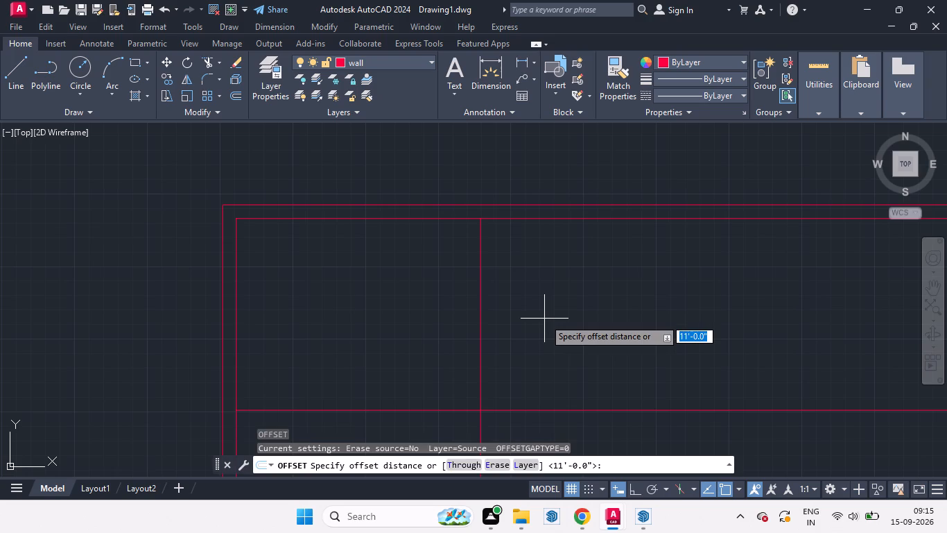
pyautogui.press('4')
pyautogui.write('.5')
pyautogui.press('Return')
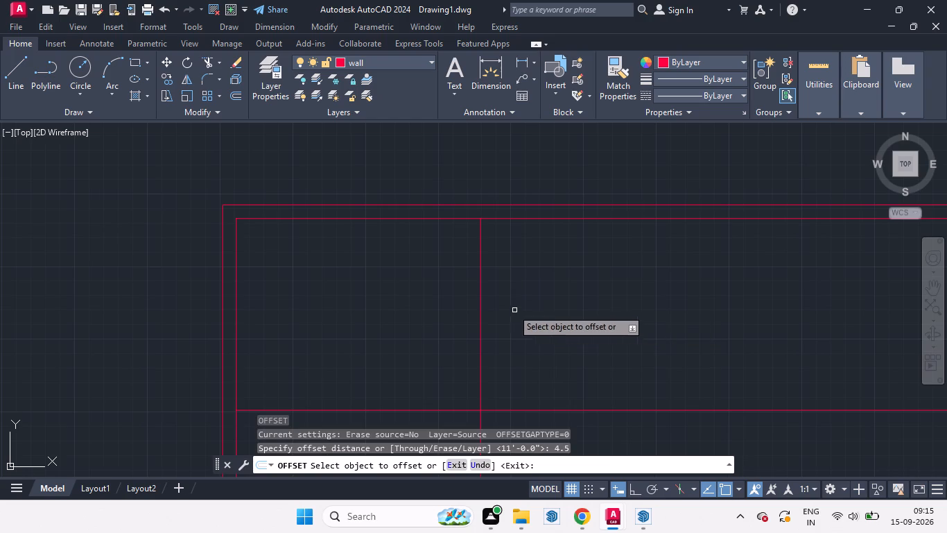
pyautogui.moveTo(480, 280); pyautogui.dragTo(489, 282)
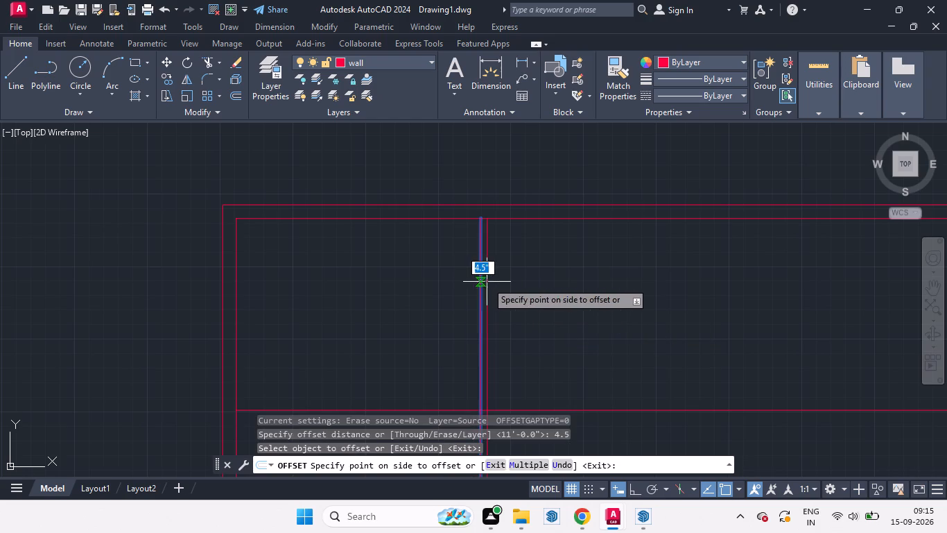
pyautogui.moveTo(489, 282); pyautogui.dragTo(553, 287)
pyautogui.click(553, 287)
pyautogui.scroll(-1, 390, 271)
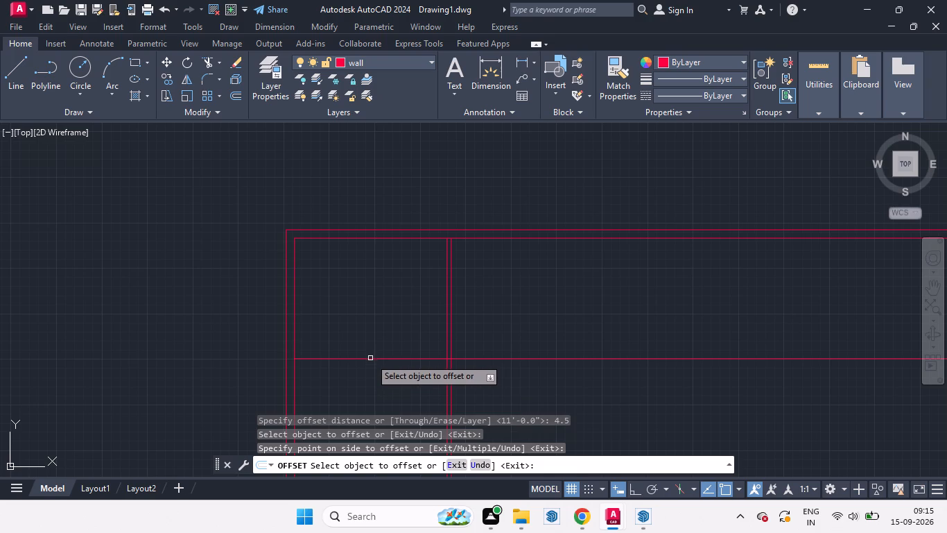
pyautogui.moveTo(370, 358); pyautogui.dragTo(376, 392)
pyautogui.click(379, 391)
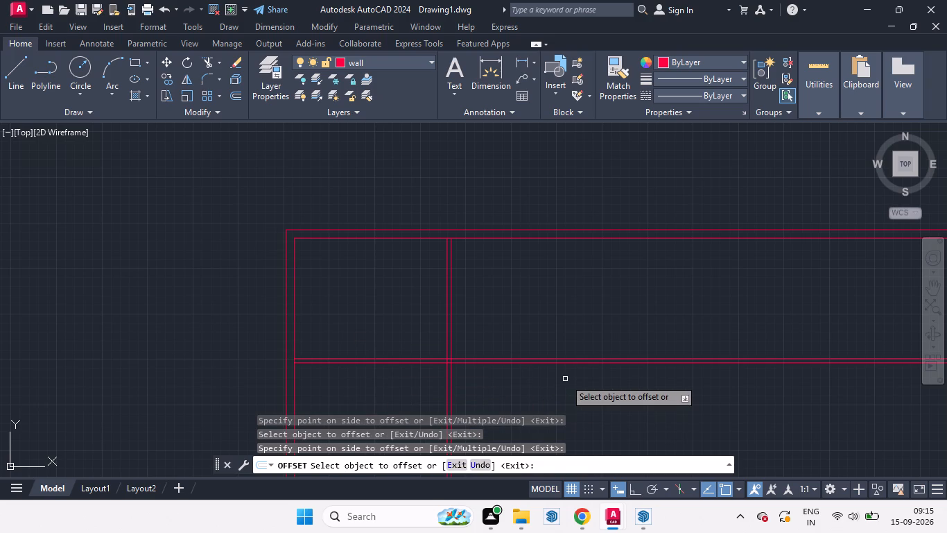
pyautogui.press('space')
# Trim the partition wall lines that run past the first room's lower-right corner, both to the right and below.
pyautogui.write('tr')
pyautogui.press('Return')
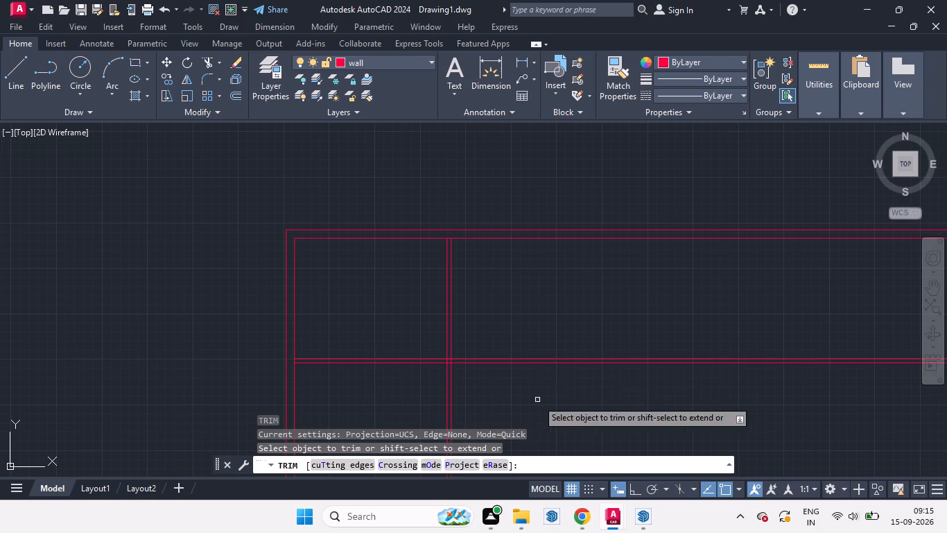
pyautogui.moveTo(505, 316); pyautogui.dragTo(503, 378)
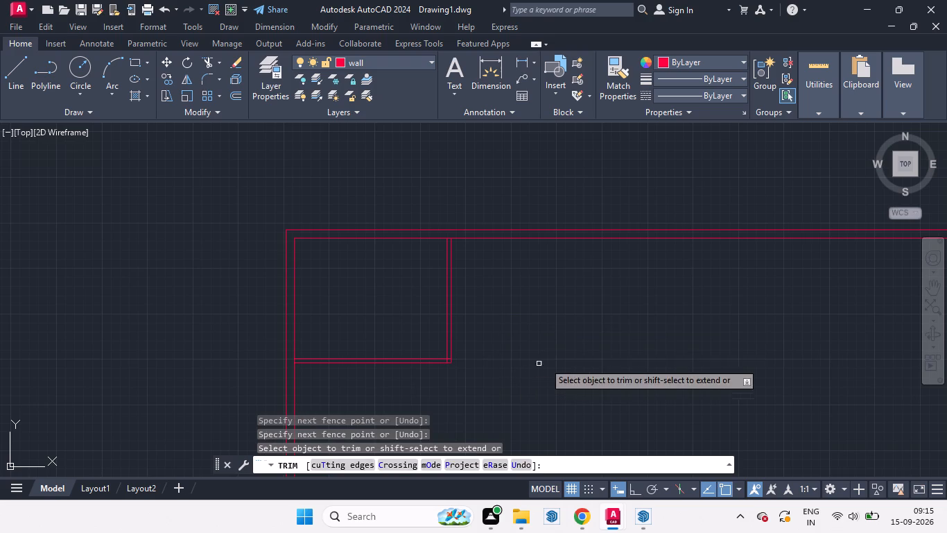
pyautogui.press('space')
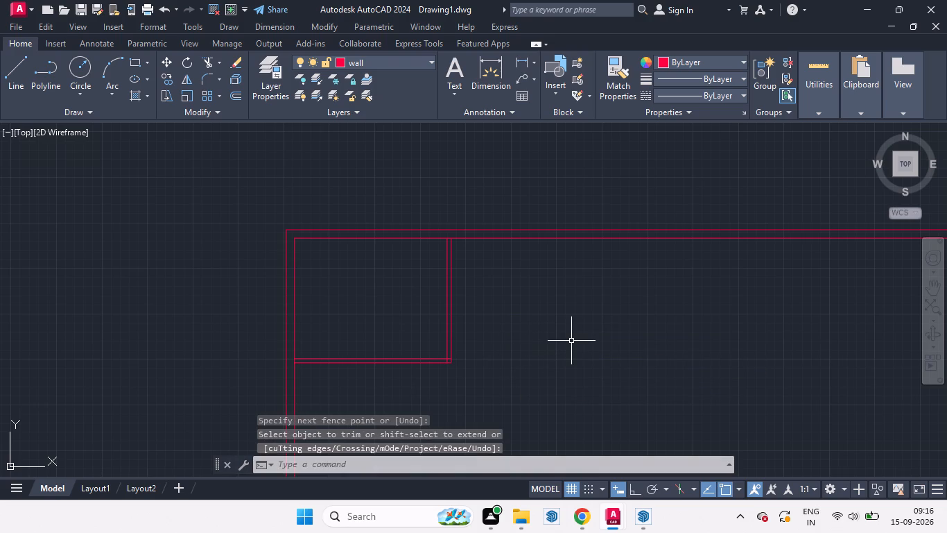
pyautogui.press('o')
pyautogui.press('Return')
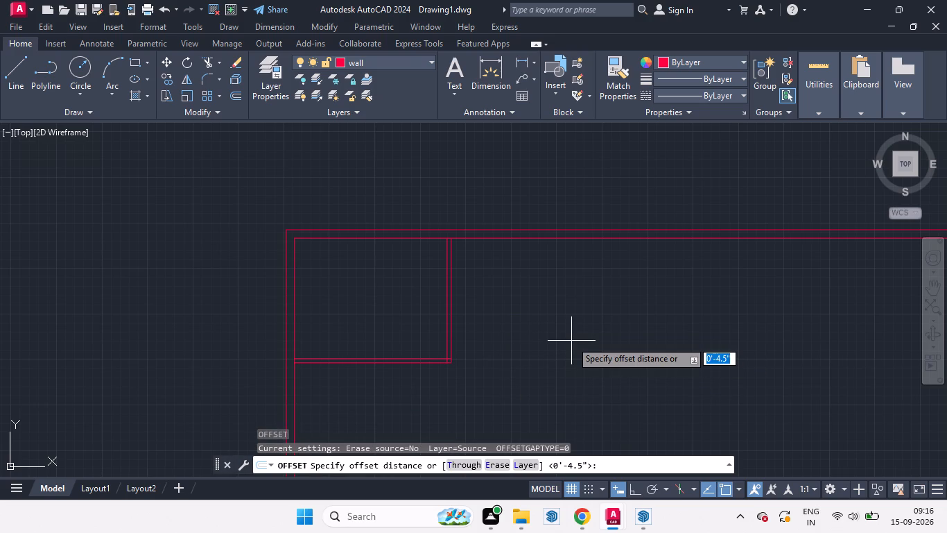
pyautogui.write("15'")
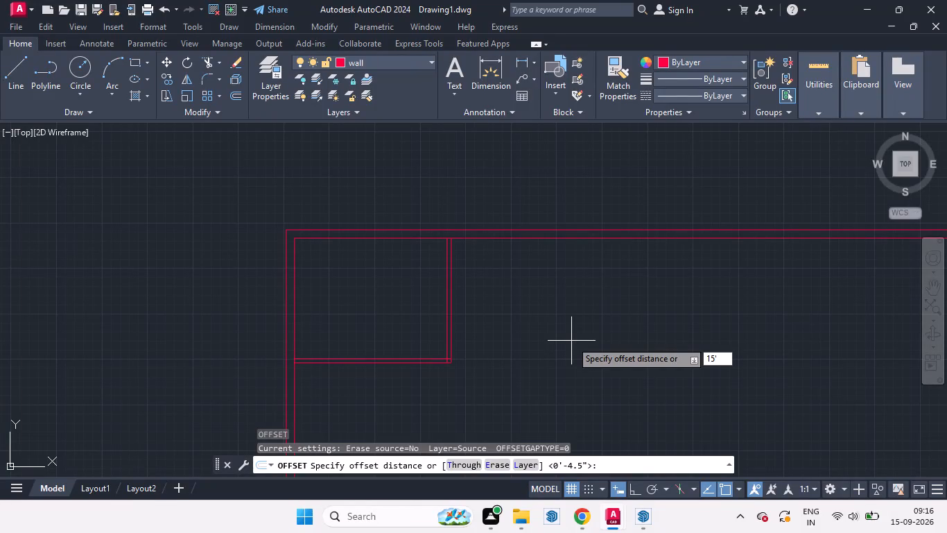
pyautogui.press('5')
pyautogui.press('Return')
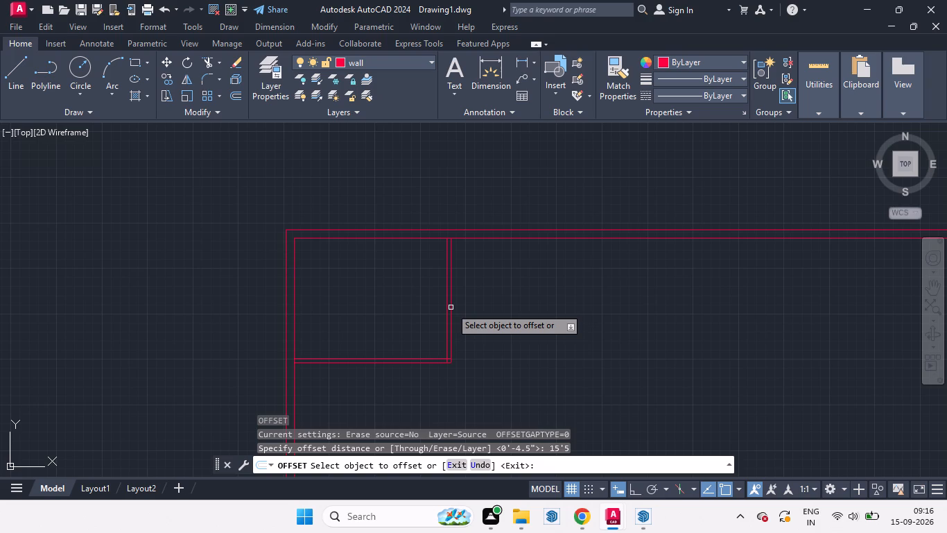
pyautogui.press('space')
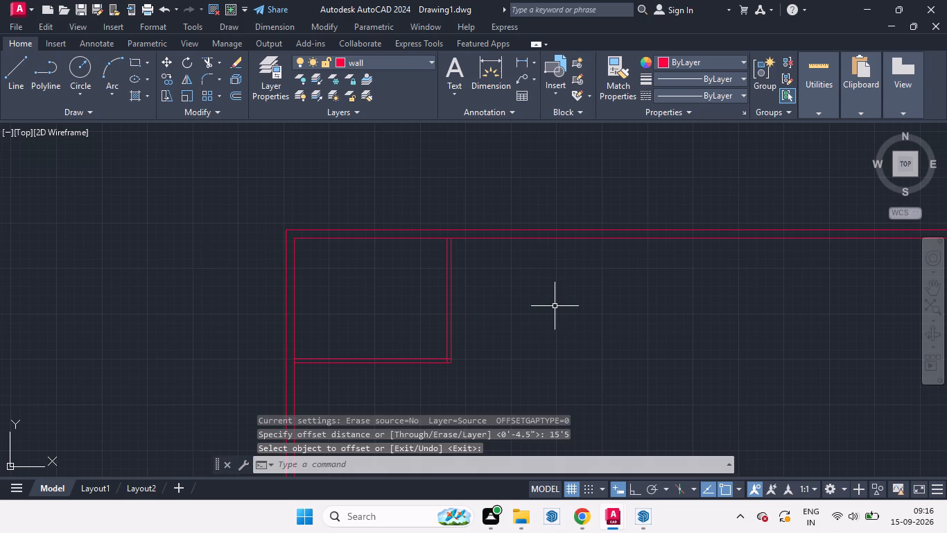
# Offset the inner line of the top wall 13' downward for the second room's depth.
pyautogui.press('o')
pyautogui.press('Return')
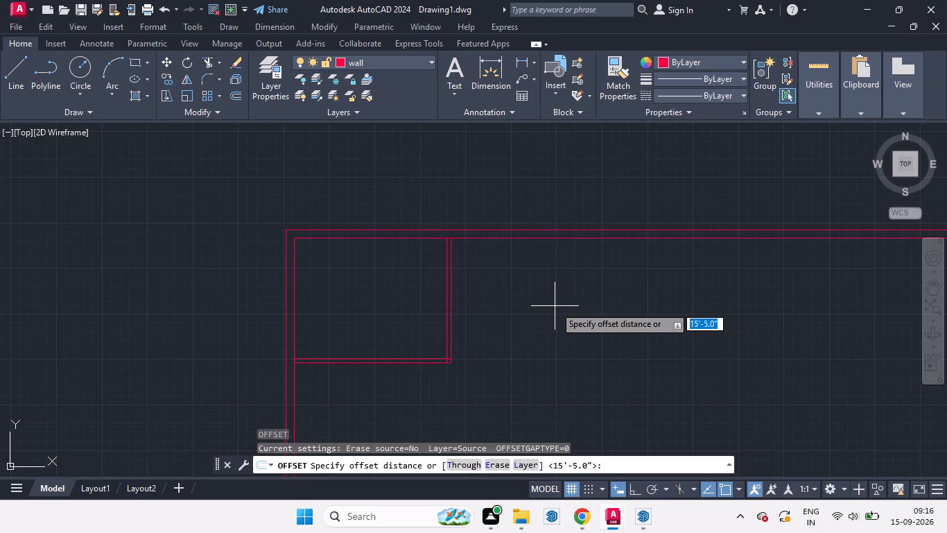
pyautogui.write("13'")
pyautogui.press('Return')
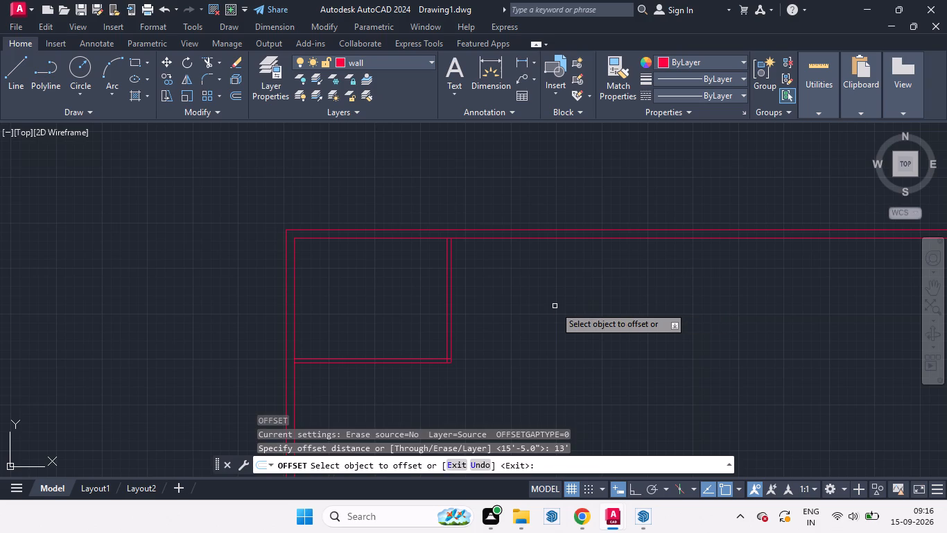
pyautogui.moveTo(494, 239); pyautogui.dragTo(515, 381)
pyautogui.click(515, 381)
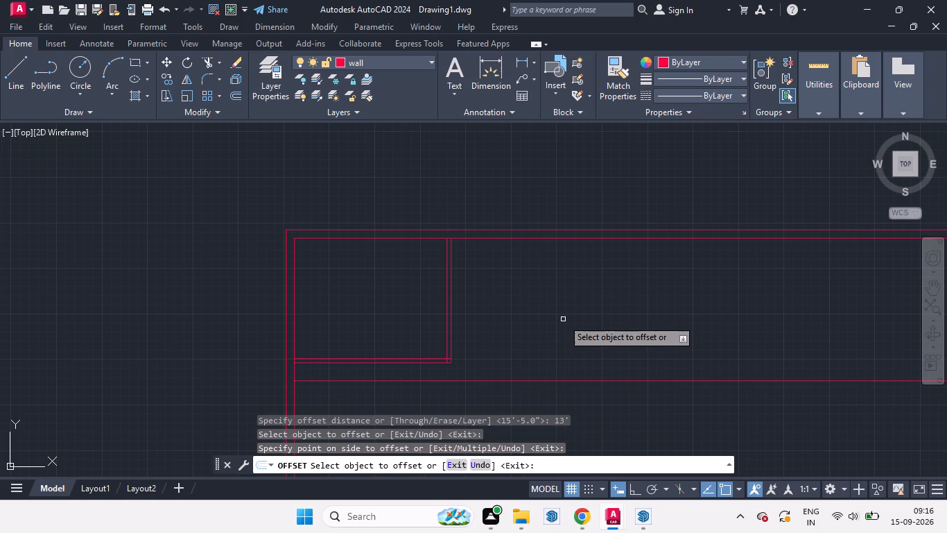
pyautogui.press('space')
# Offset the right-hand line of the first room's vertical partition 15'5" to the right for the second room's width.
pyautogui.press('space')
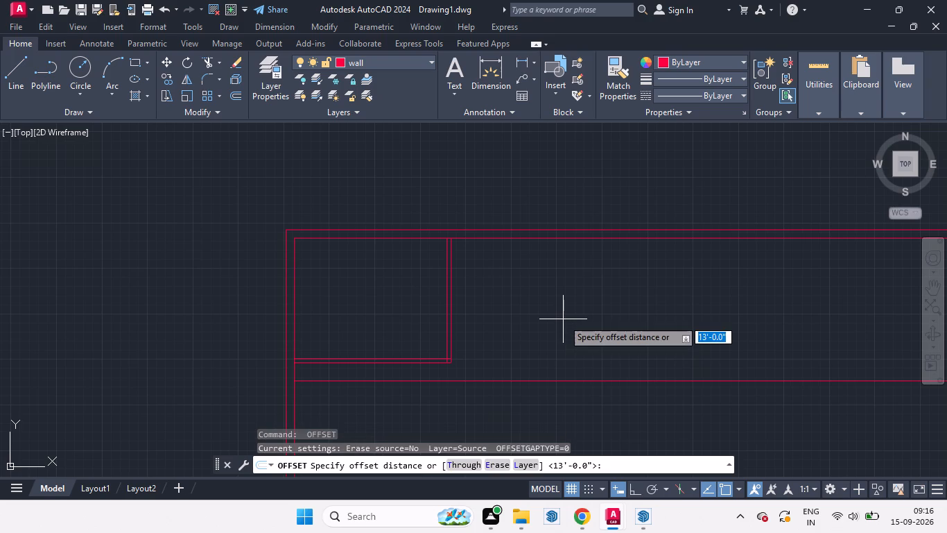
pyautogui.write("15'")
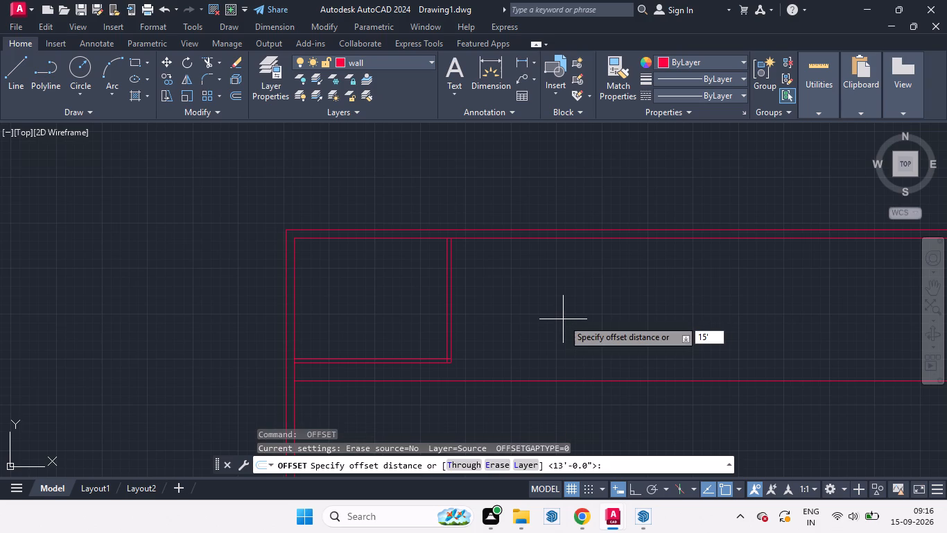
pyautogui.press('5')
pyautogui.press('Return')
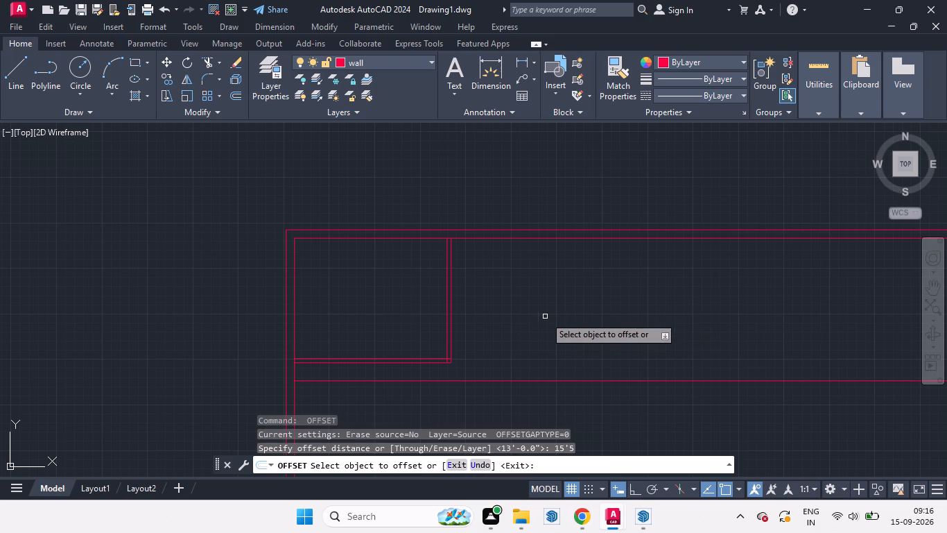
pyautogui.moveTo(452, 298); pyautogui.dragTo(602, 298)
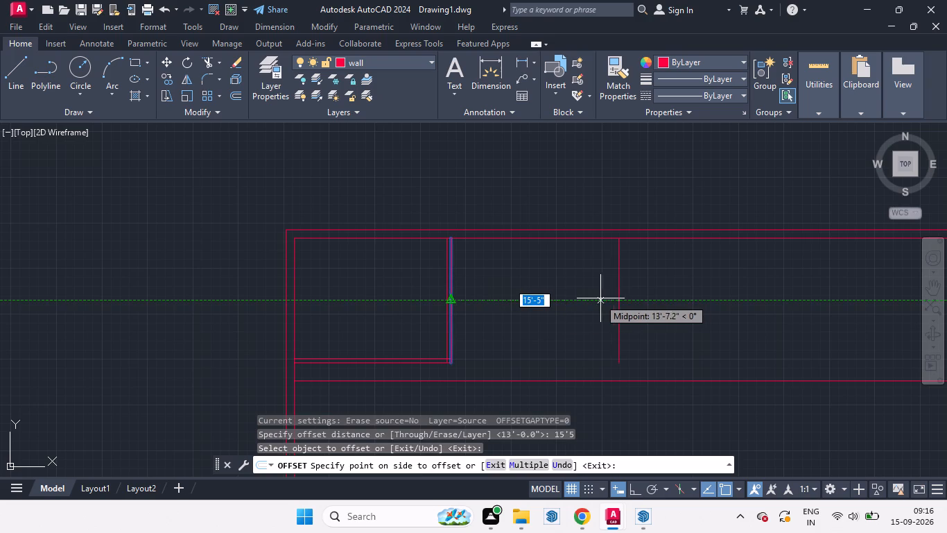
pyautogui.moveTo(602, 298); pyautogui.dragTo(605, 298)
pyautogui.click(605, 298)
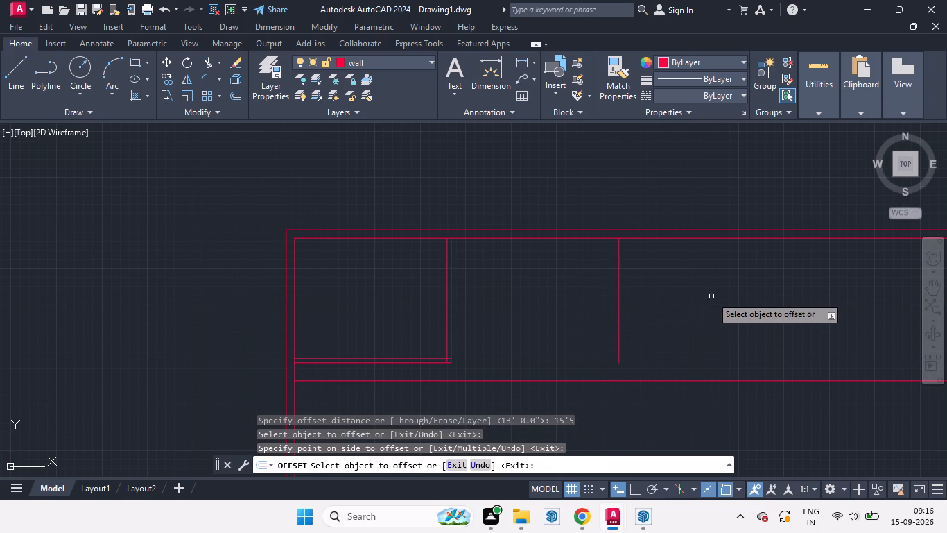
pyautogui.press('space')
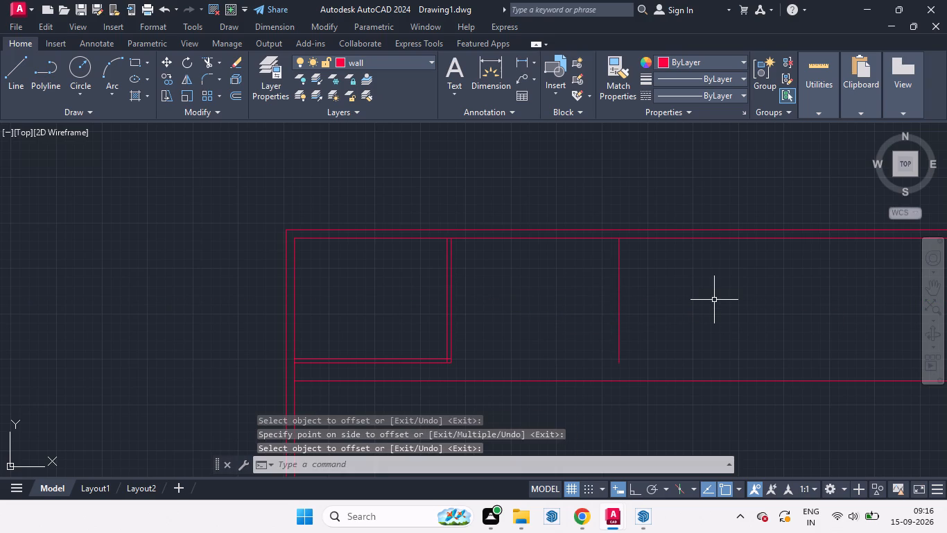
# Extend the second room's right vertical line down to the horizontal line marking its 13' depth.
pyautogui.write('ex')
pyautogui.press('Return')
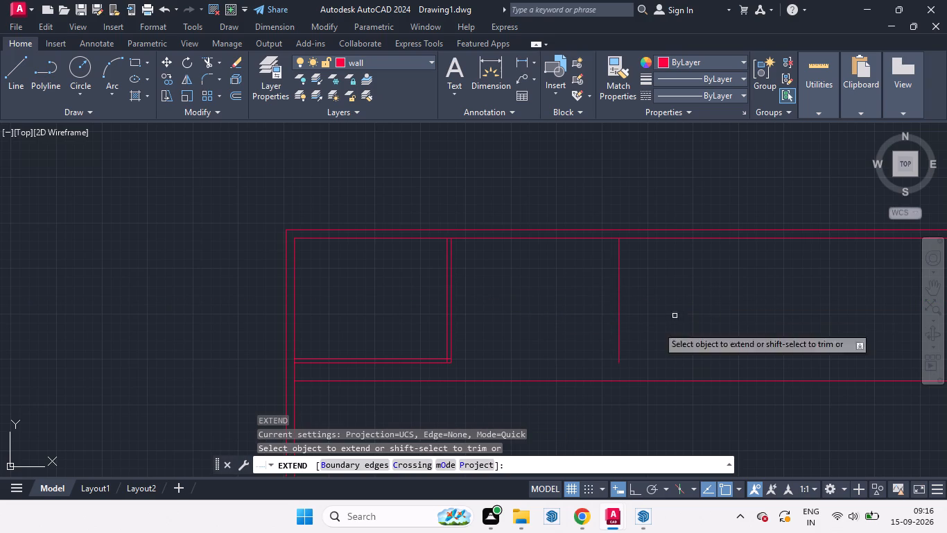
pyautogui.click(618, 339)
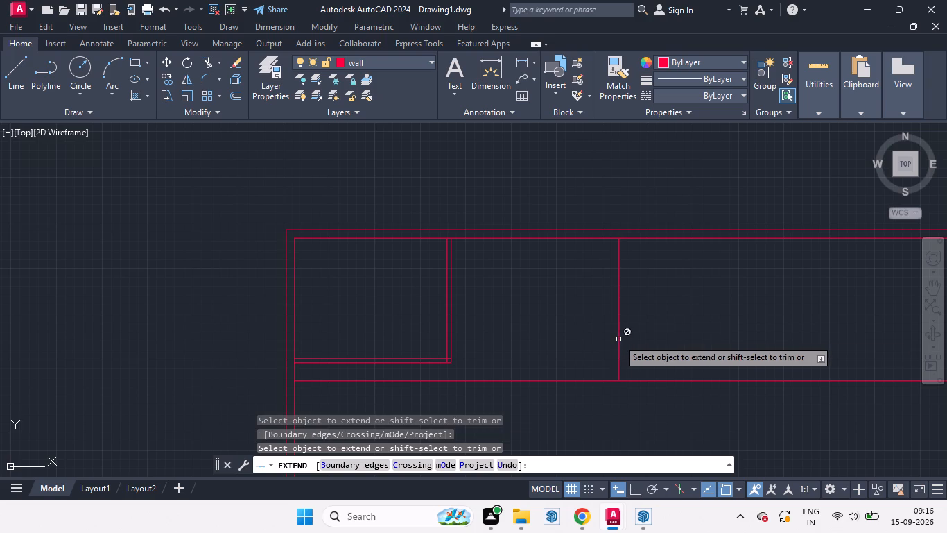
pyautogui.press('space')
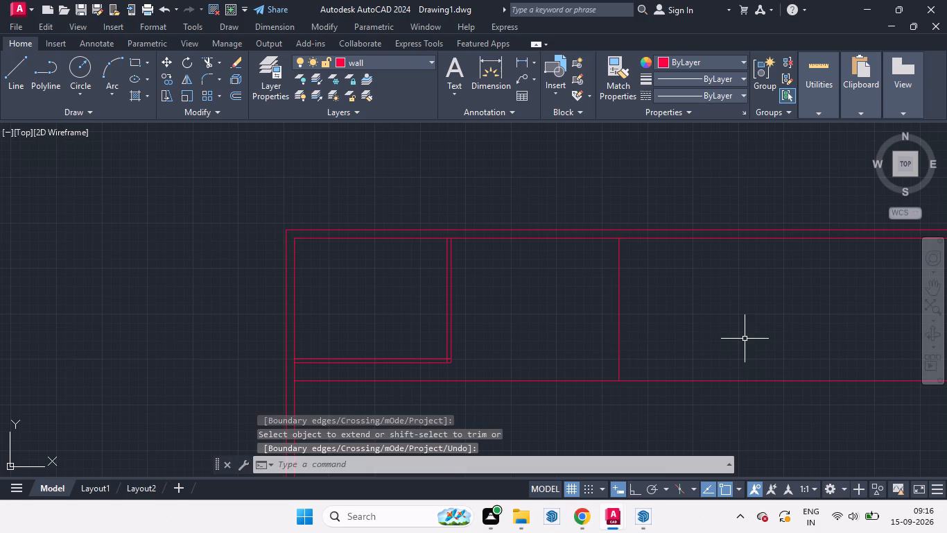
pyautogui.press('space')
pyautogui.press('space')
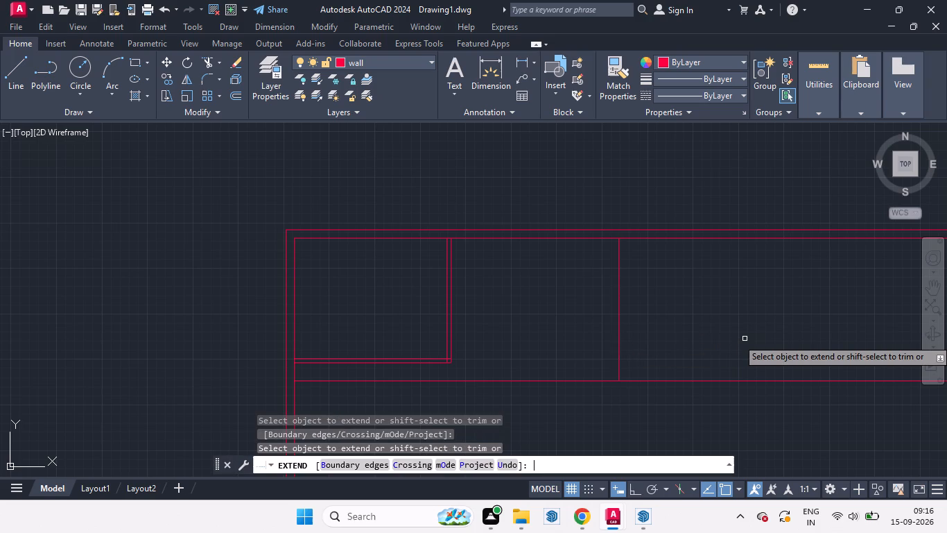
pyautogui.press('Escape')
# Offset the second room's right vertical line 9 inches to the right to form the wall thickness.
pyautogui.press('o')
pyautogui.press('Return')
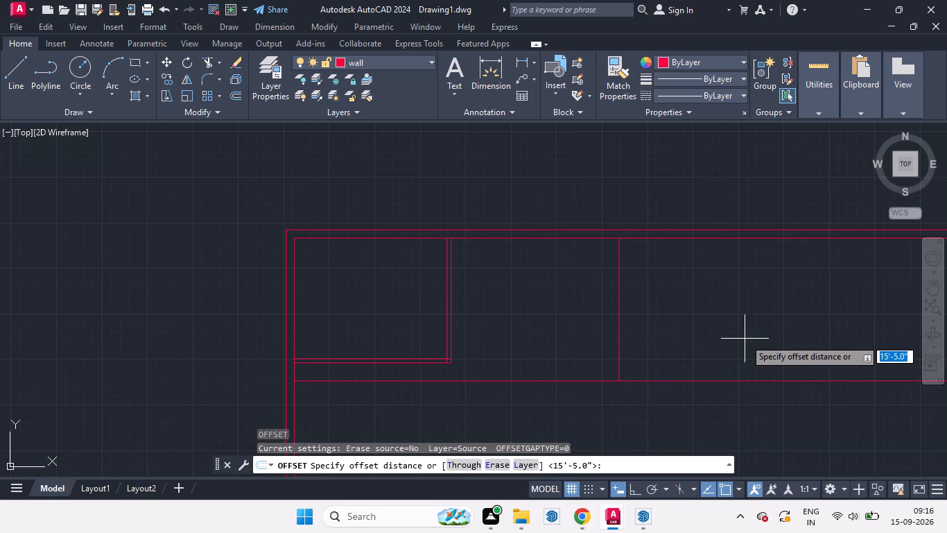
pyautogui.press('9')
pyautogui.press('Return')
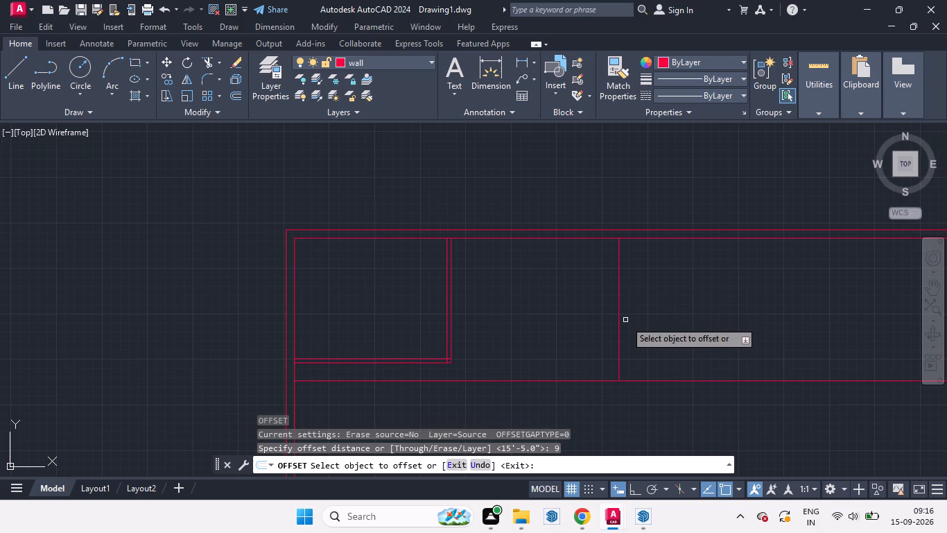
pyautogui.moveTo(618, 316); pyautogui.dragTo(715, 318)
pyautogui.click(715, 318)
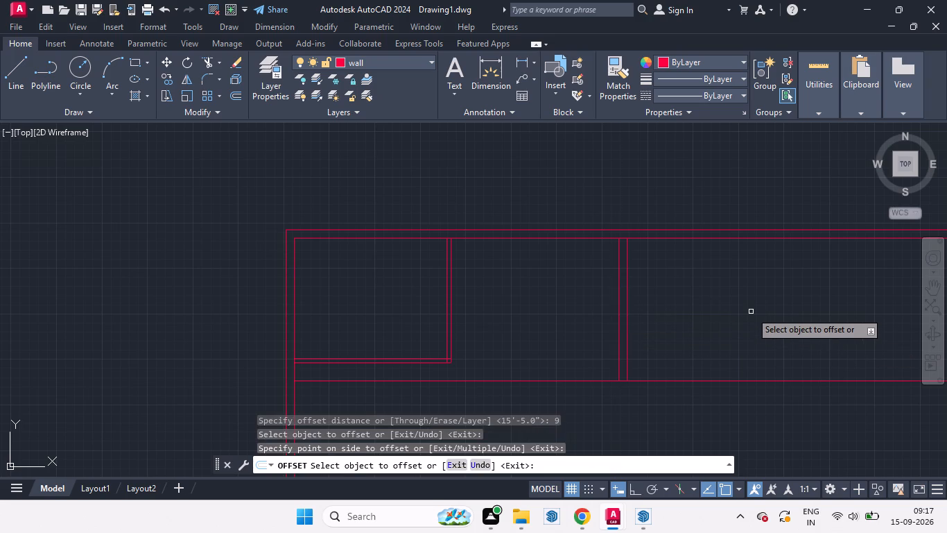
pyautogui.press('space')
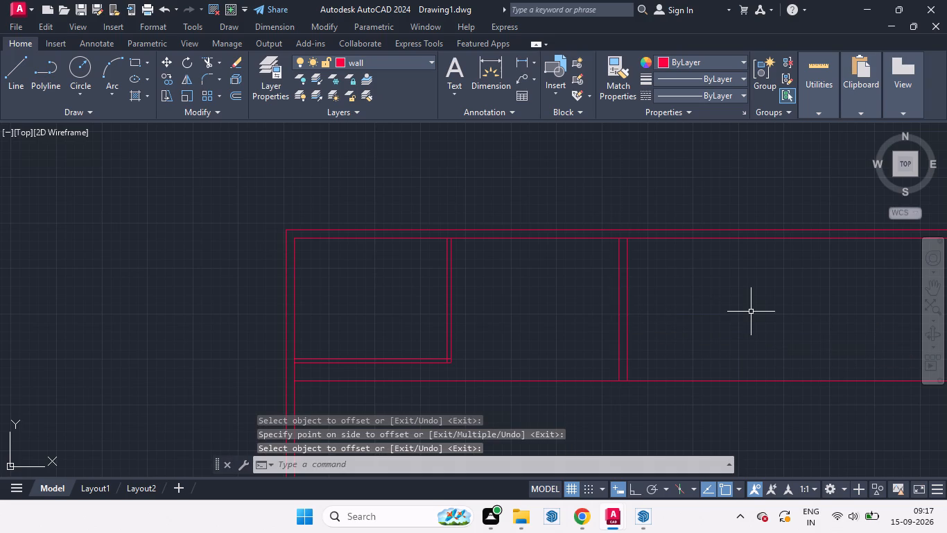
# Extend the outer line of the second room's right wall up to the outer line of the top wall.
pyautogui.write('ex')
pyautogui.press('Return')
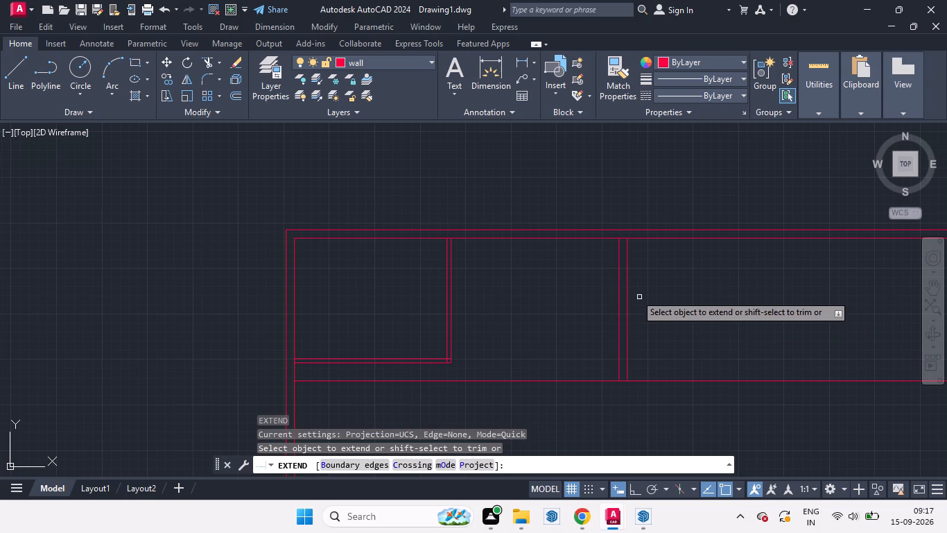
pyautogui.click(628, 271)
pyautogui.press('space')
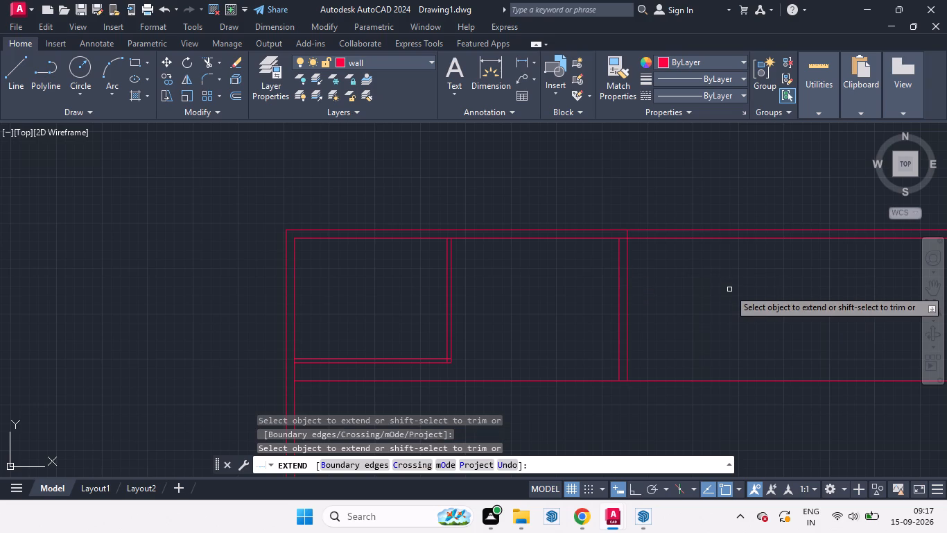
# Trim the top wall lines and the 13' depth line where they run past the second room's right wall.
pyautogui.write('tr')
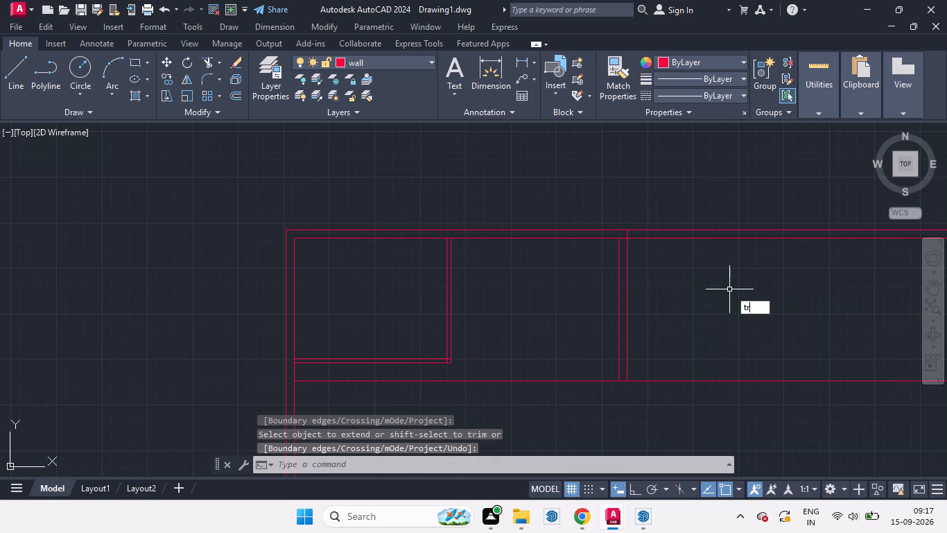
pyautogui.press('Return')
pyautogui.moveTo(694, 194); pyautogui.dragTo(707, 438)
pyautogui.press('space')
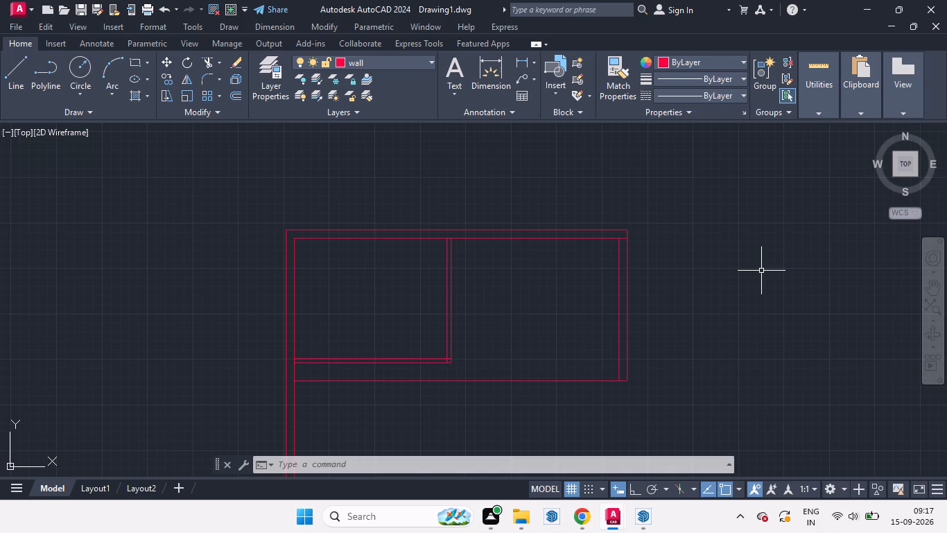
# Draw a vertical construction line through the second room's lower-right outer corner.
pyautogui.scroll(-3, 721, 334)
pyautogui.scroll(3, 708, 344)
pyautogui.scroll(-2, 705, 351)
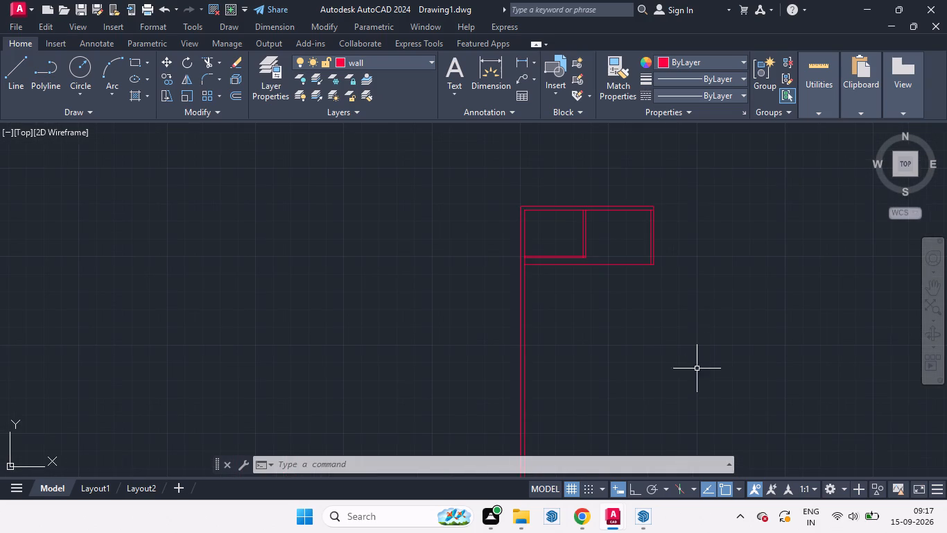
pyautogui.scroll(1, 696, 314)
pyautogui.moveTo(668, 316); pyautogui.dragTo(658, 363, button='middle')
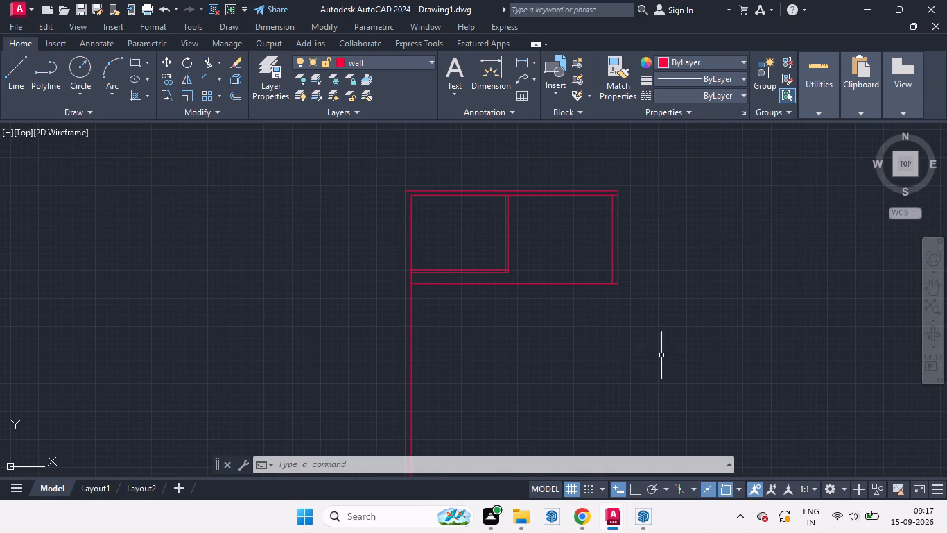
pyautogui.write('xl')
pyautogui.press('Return')
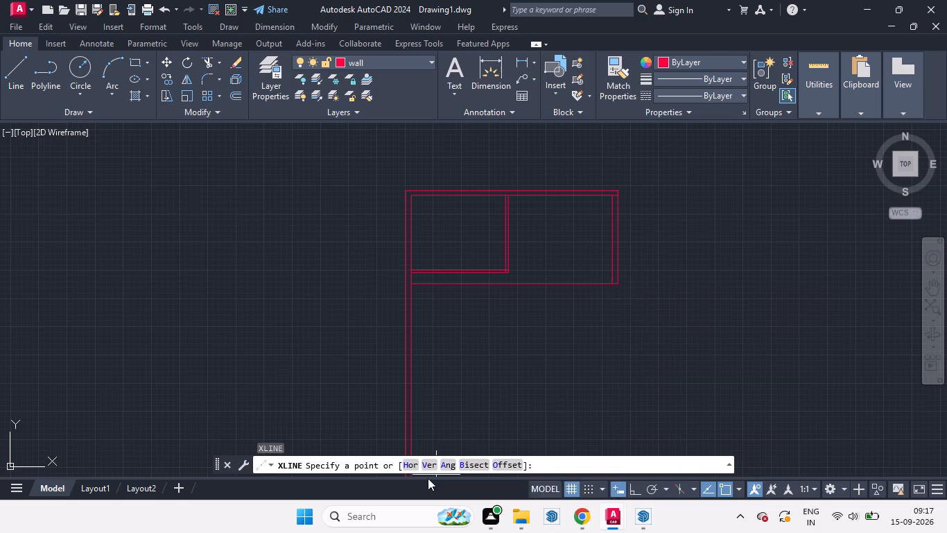
pyautogui.click(429, 467)
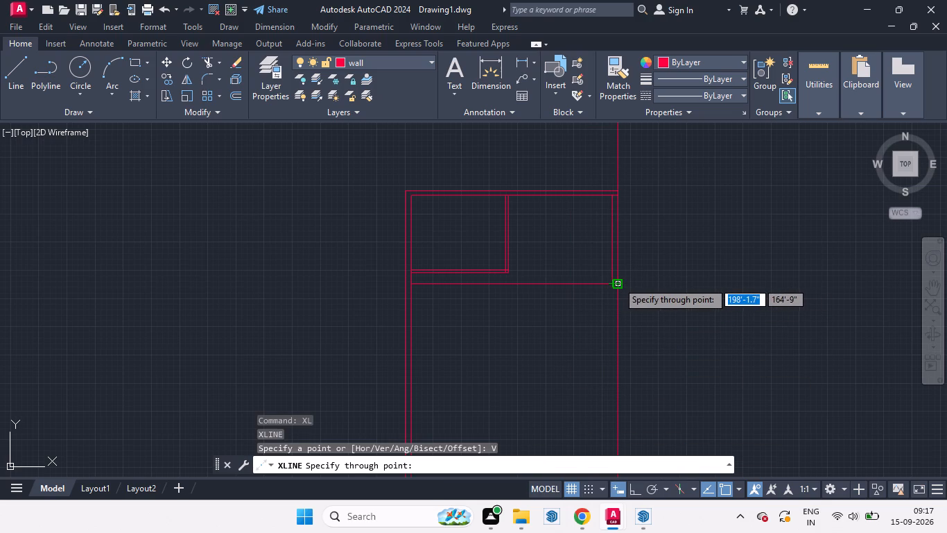
pyautogui.click(618, 282)
pyautogui.press('space')
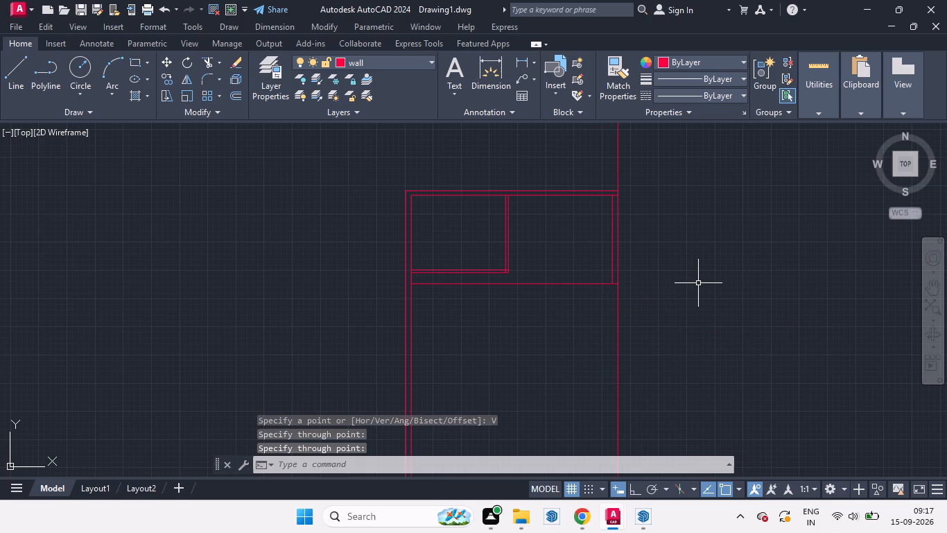
# Offset the vertical construction line 9'2" to the left.
pyautogui.press('o')
pyautogui.press('Return')
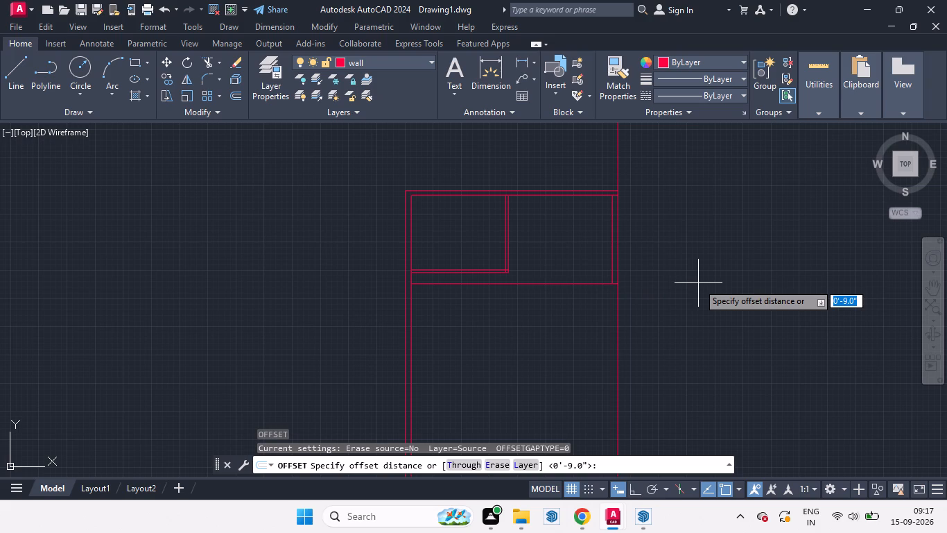
pyautogui.press('9')
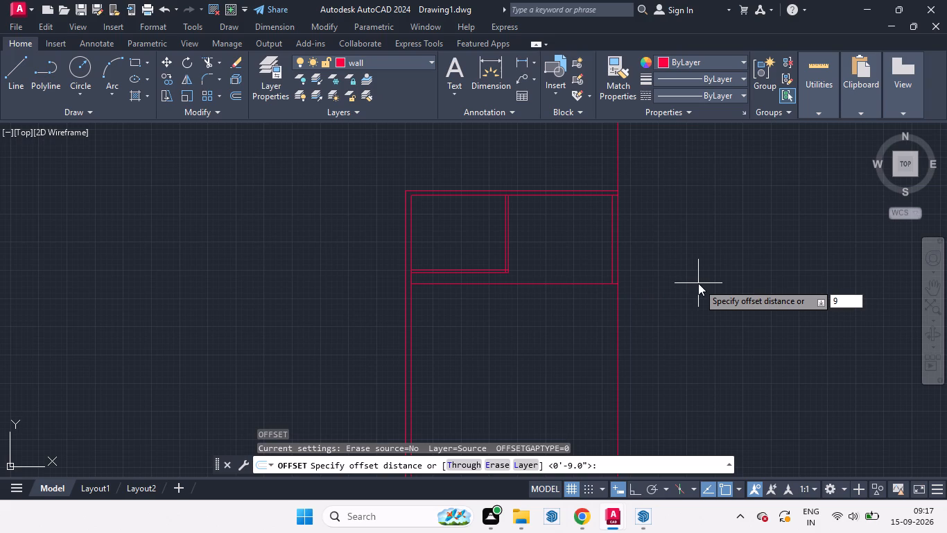
pyautogui.press("'")
pyautogui.press('2')
pyautogui.press('Return')
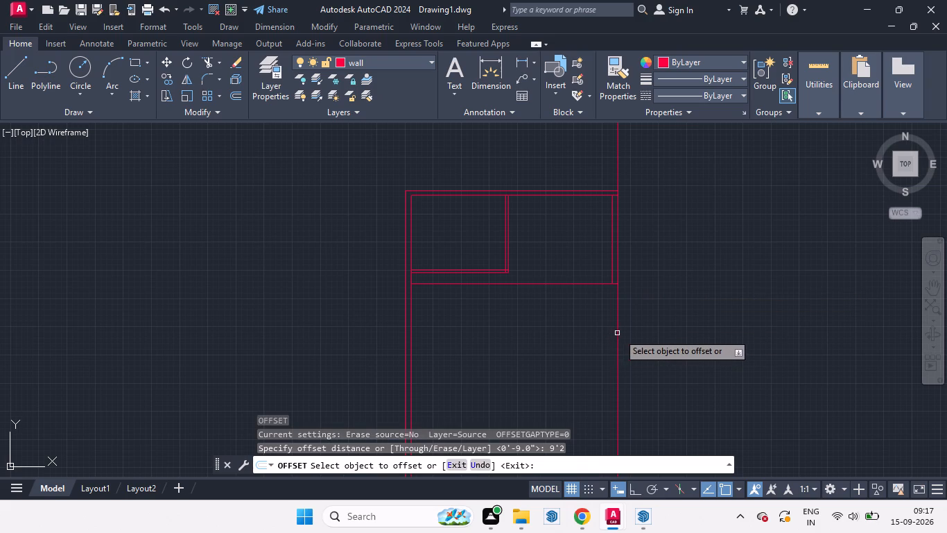
pyautogui.moveTo(618, 330); pyautogui.dragTo(531, 332)
pyautogui.click(531, 332)
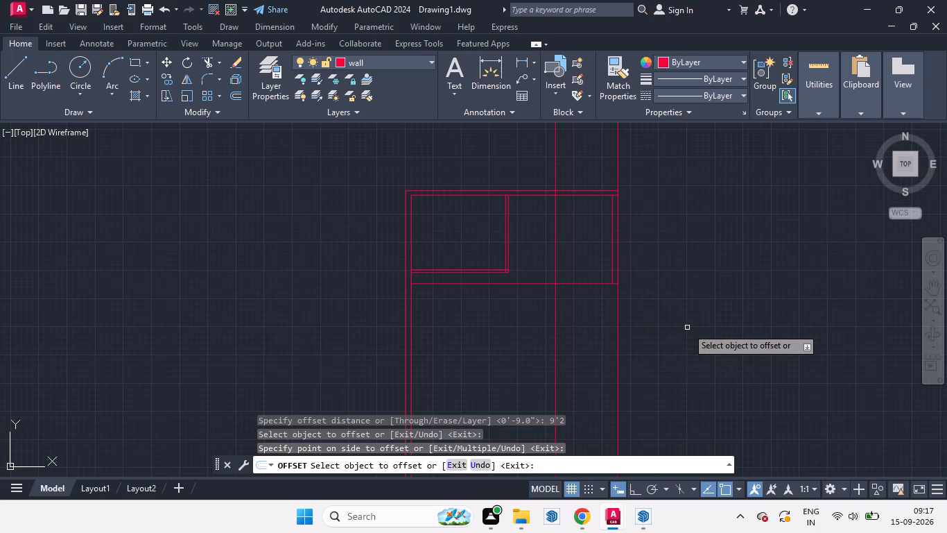
pyautogui.press('space')
# Trim both vertical construction lines above the top wall, and the offset one inside the second room.
pyautogui.write('tr')
pyautogui.press('Return')
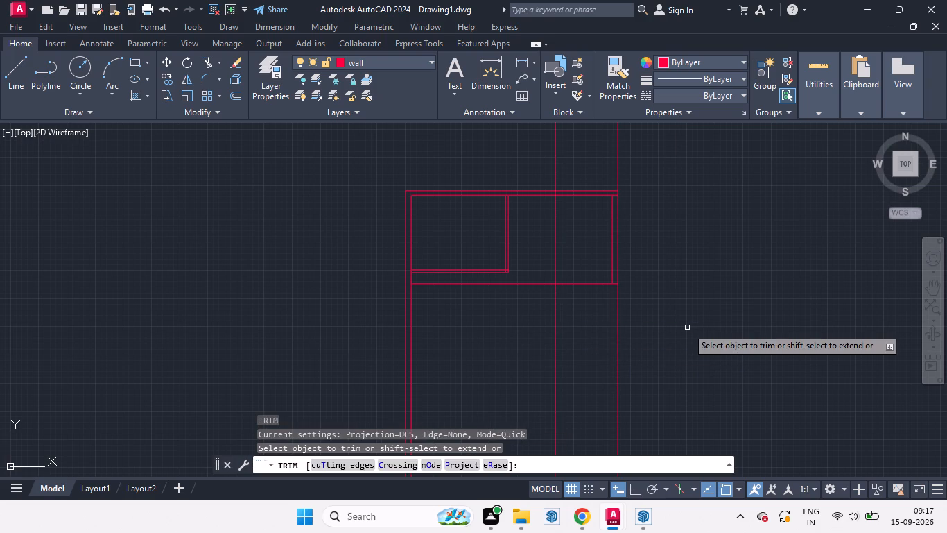
pyautogui.moveTo(692, 146); pyautogui.dragTo(562, 140)
pyautogui.moveTo(592, 155); pyautogui.dragTo(529, 157)
pyautogui.moveTo(587, 221); pyautogui.dragTo(532, 226)
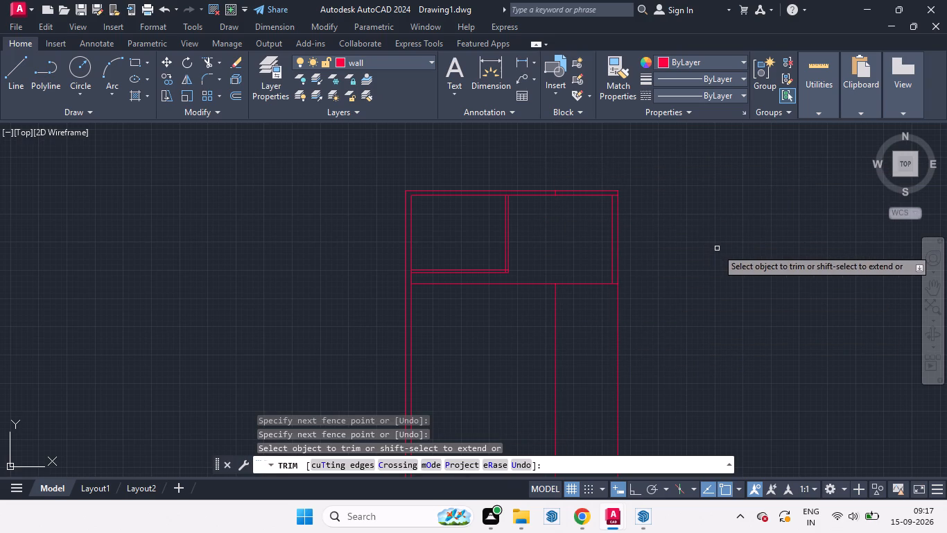
pyautogui.press('space')
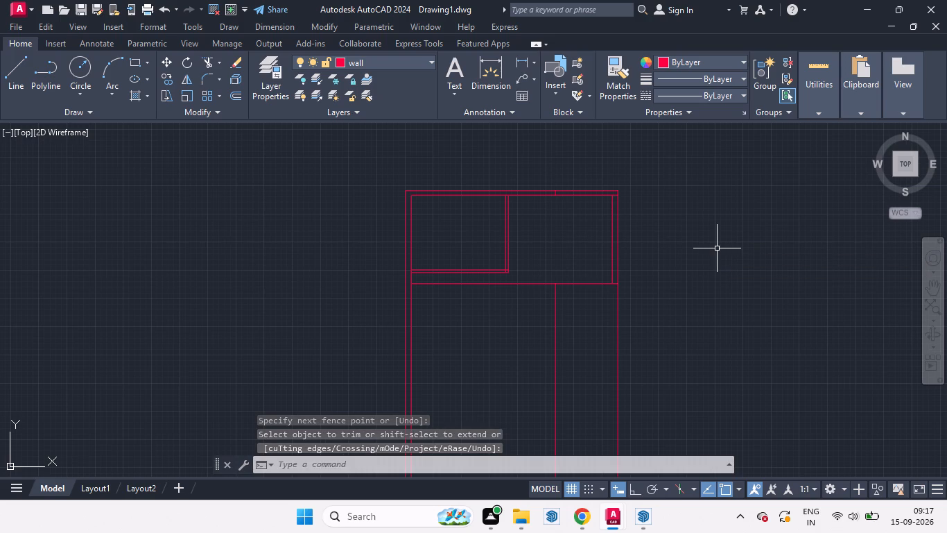
# Trim the second room's 13' depth line to the left of the offset vertical line.
pyautogui.write('tr')
pyautogui.press('Return')
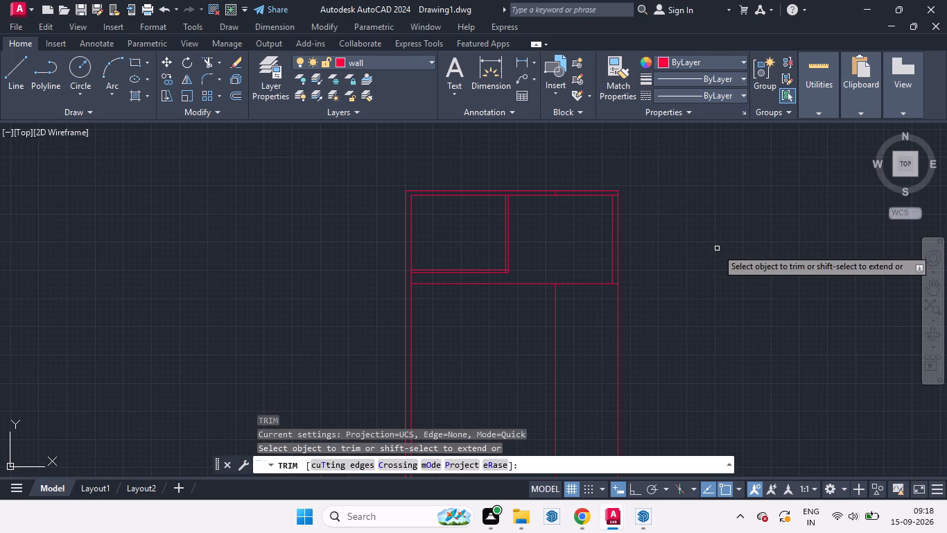
pyautogui.moveTo(529, 264); pyautogui.dragTo(523, 334)
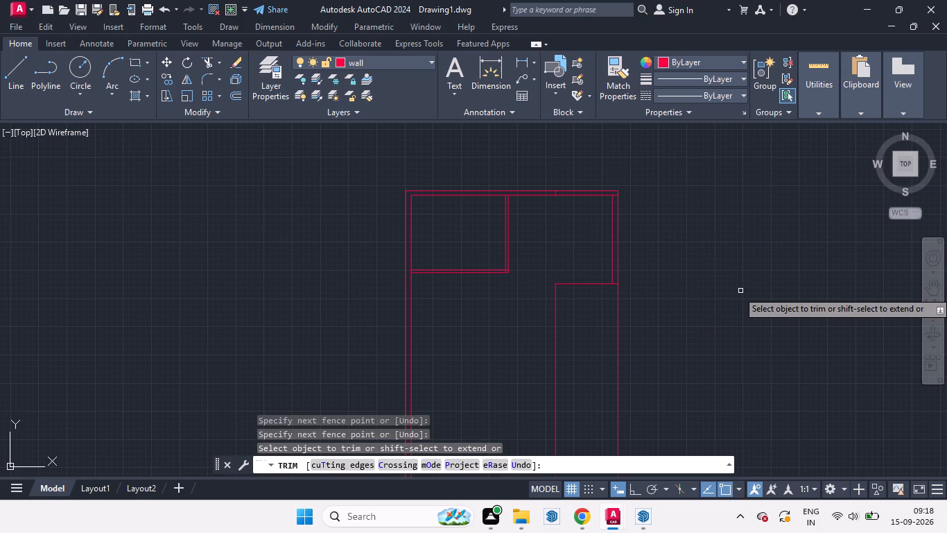
pyautogui.press('space')
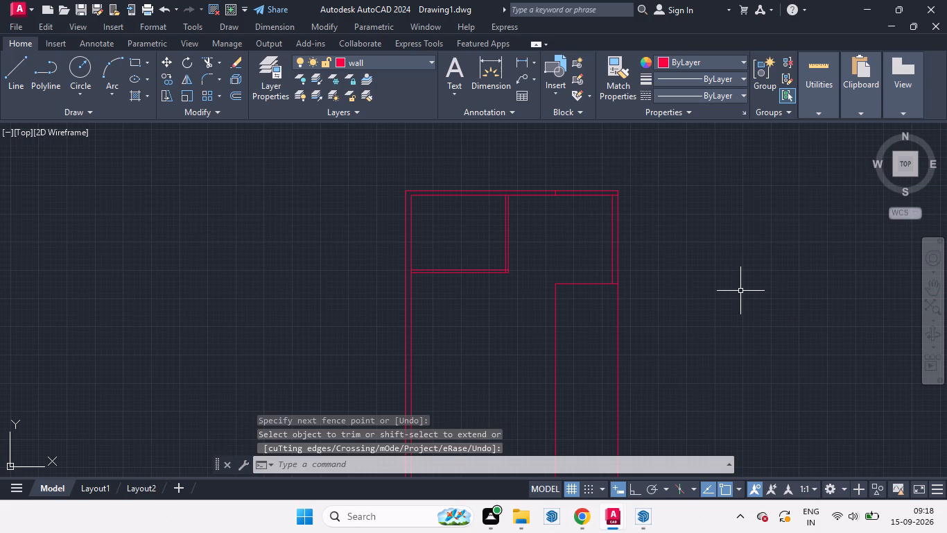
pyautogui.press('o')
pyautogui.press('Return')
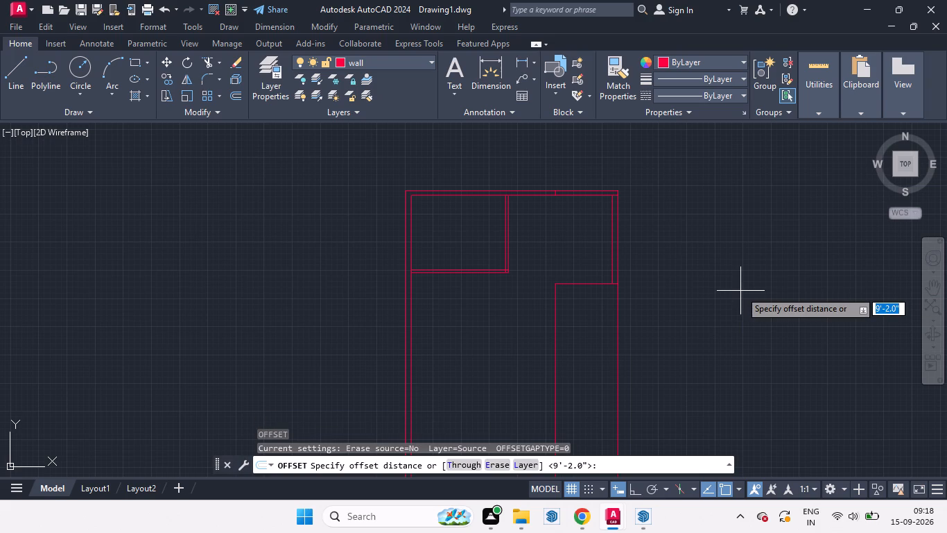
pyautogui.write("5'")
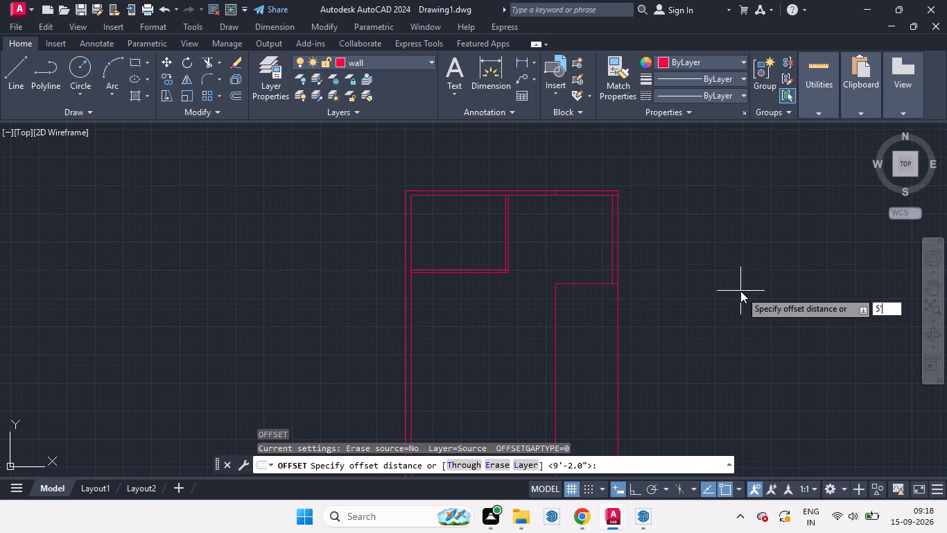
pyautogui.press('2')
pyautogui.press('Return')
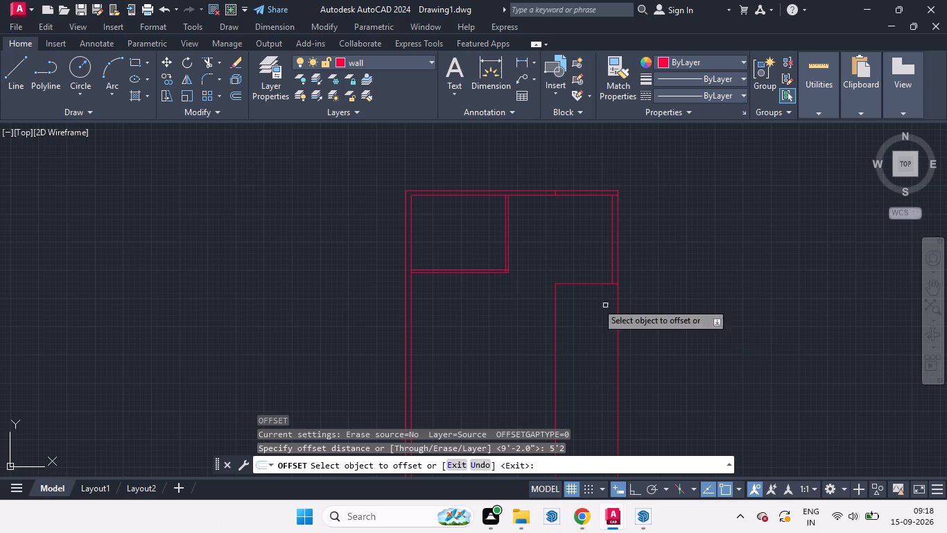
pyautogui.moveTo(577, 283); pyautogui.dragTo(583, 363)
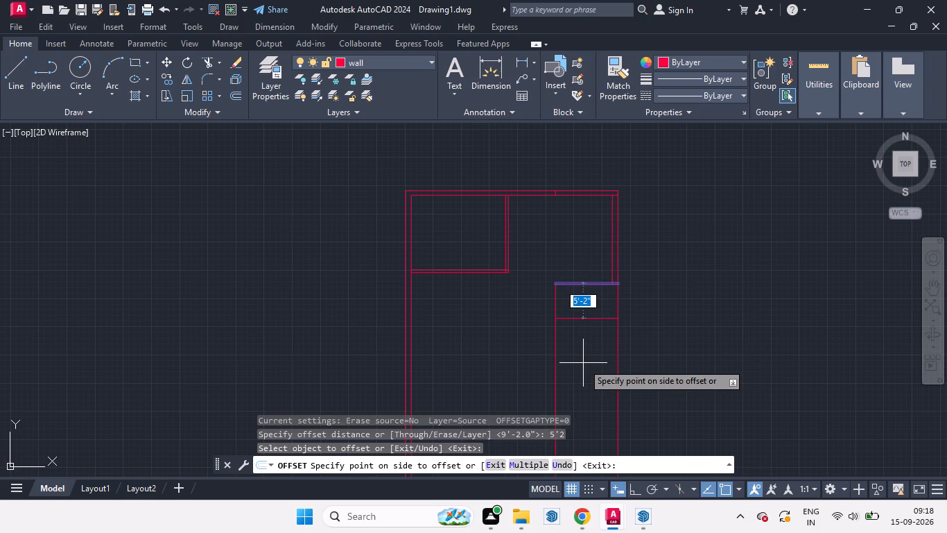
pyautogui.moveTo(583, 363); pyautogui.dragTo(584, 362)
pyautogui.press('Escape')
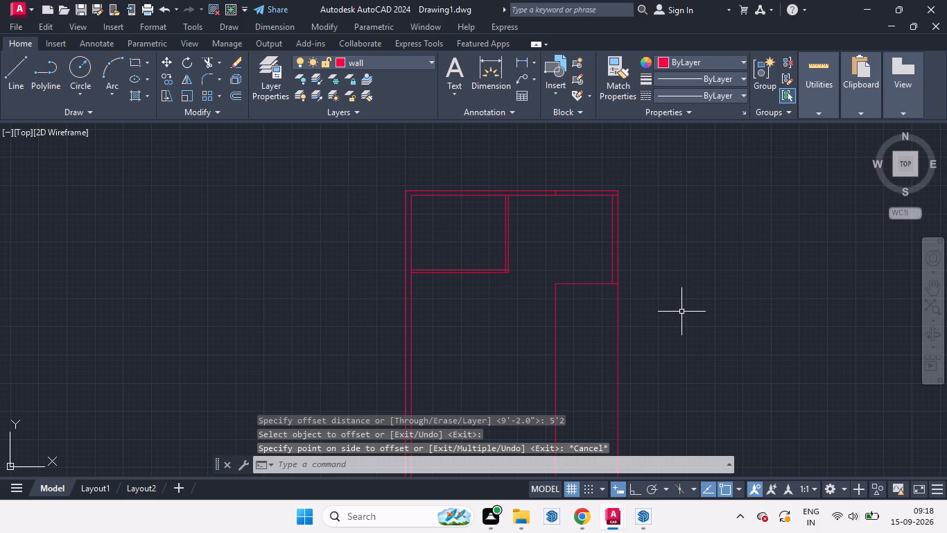
# Offset the remaining 13' depth line 4.5 inches downward and the vertical line below it 4.5 inches to the left as partition walls.
pyautogui.press('o')
pyautogui.press('Return')
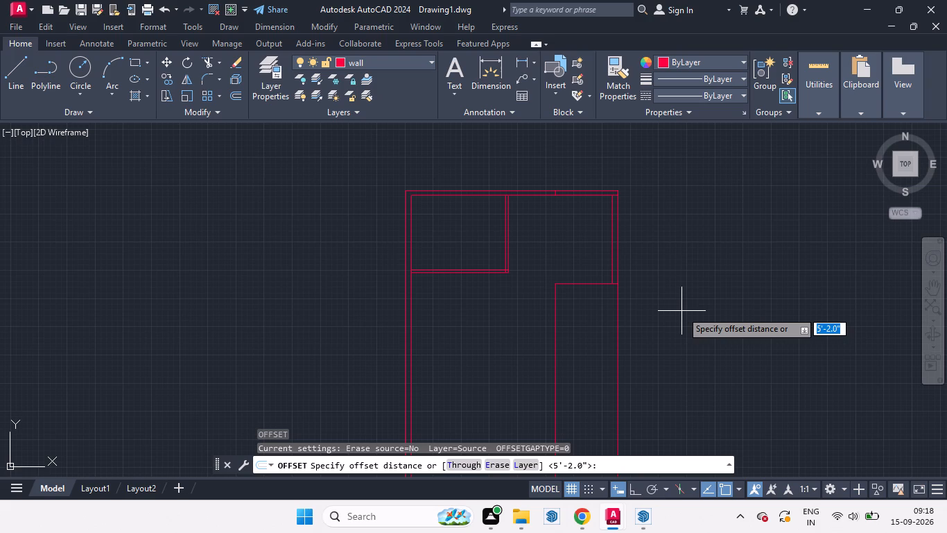
pyautogui.write('4.5')
pyautogui.press('Return')
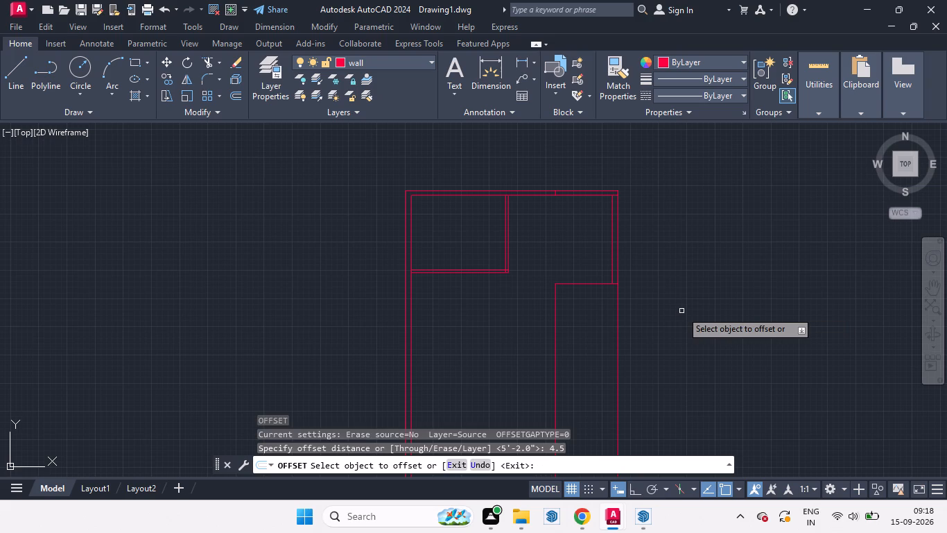
pyautogui.moveTo(584, 284); pyautogui.dragTo(583, 343)
pyautogui.click(583, 343)
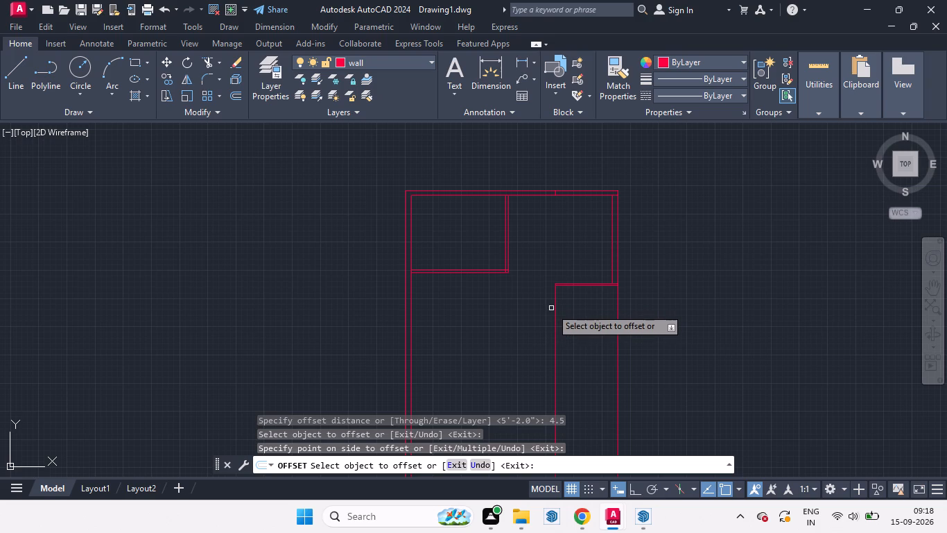
pyautogui.moveTo(555, 298); pyautogui.dragTo(529, 300)
pyautogui.click(529, 300)
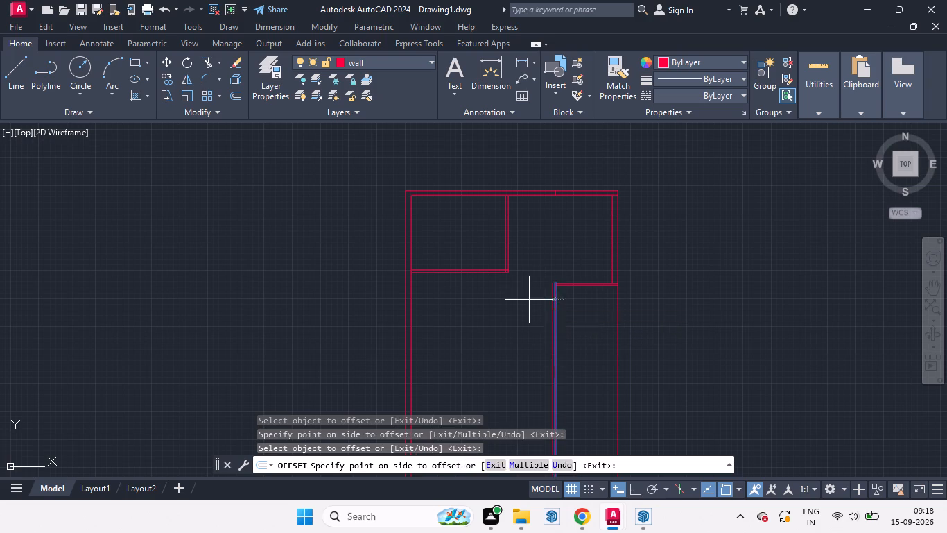
pyautogui.press('space')
# Extend the upper line of the horizontal partition left to the outer line of the vertical partition, closing the corner.
pyautogui.write('ex')
pyautogui.press('Return')
pyautogui.scroll(3, 581, 296)
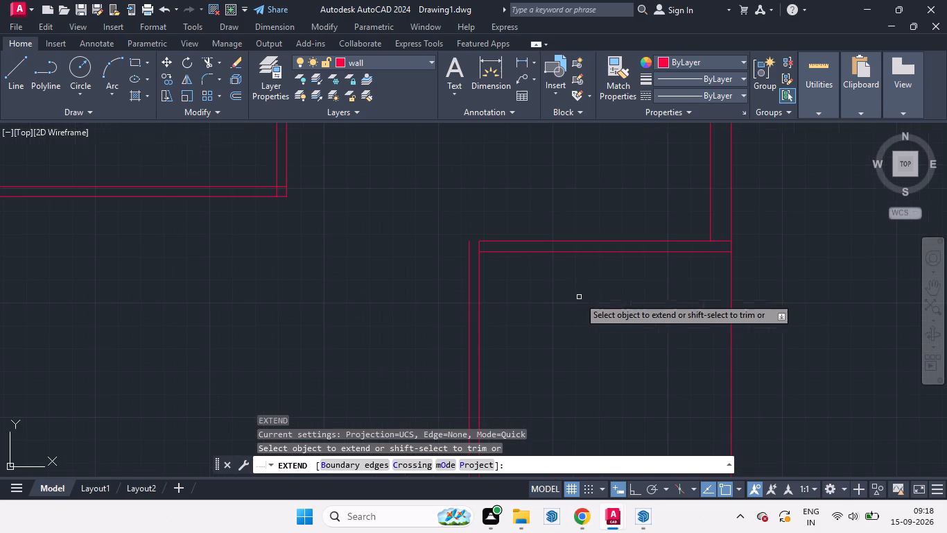
pyautogui.click(494, 241)
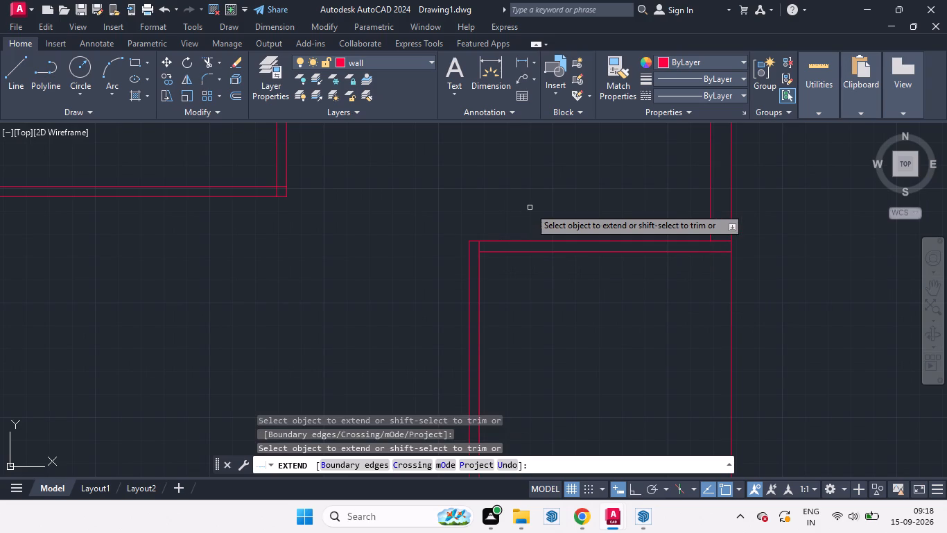
pyautogui.press('space')
# Offset the lower line of the horizontal partition below the second room 5'2" downward.
pyautogui.scroll(-2, 530, 199)
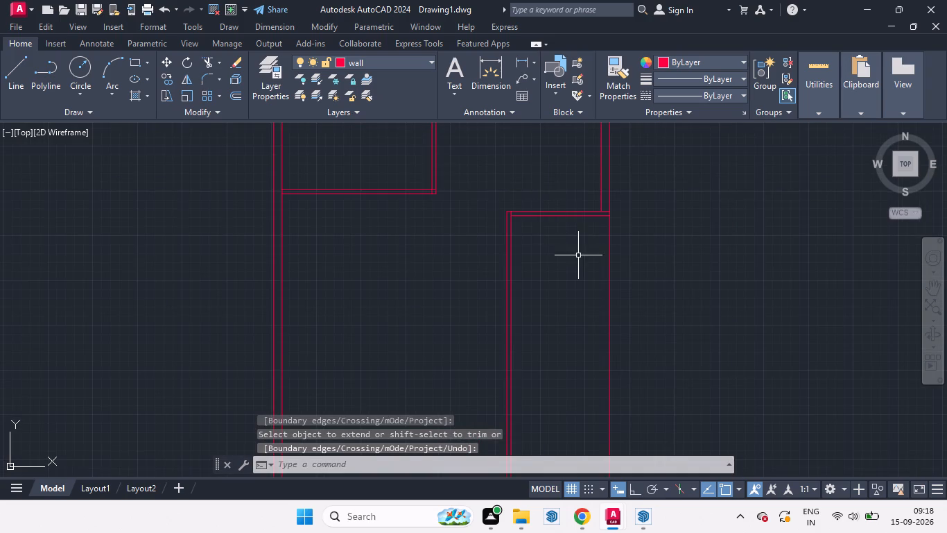
pyautogui.scroll(1, 579, 257)
pyautogui.press('o')
pyautogui.press('Return')
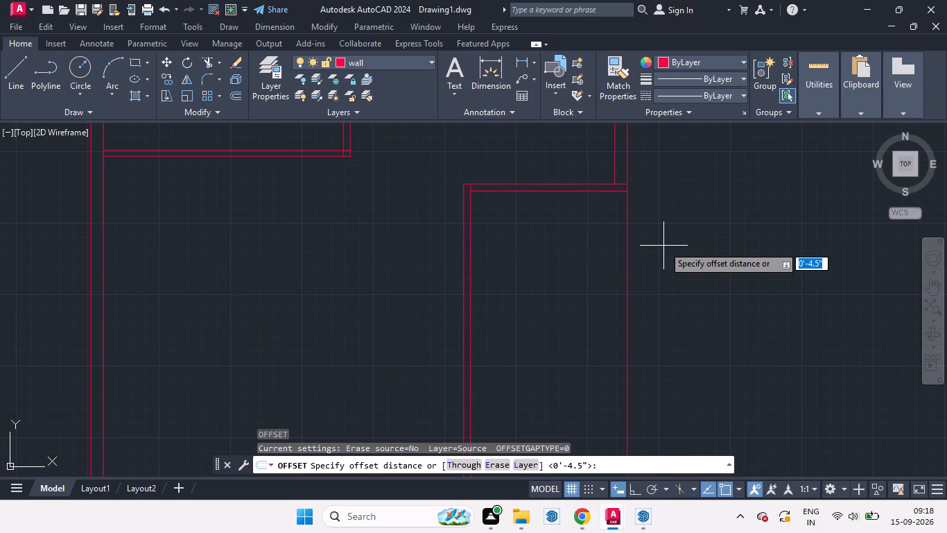
pyautogui.write("5'")
pyautogui.press('2')
pyautogui.press('Return')
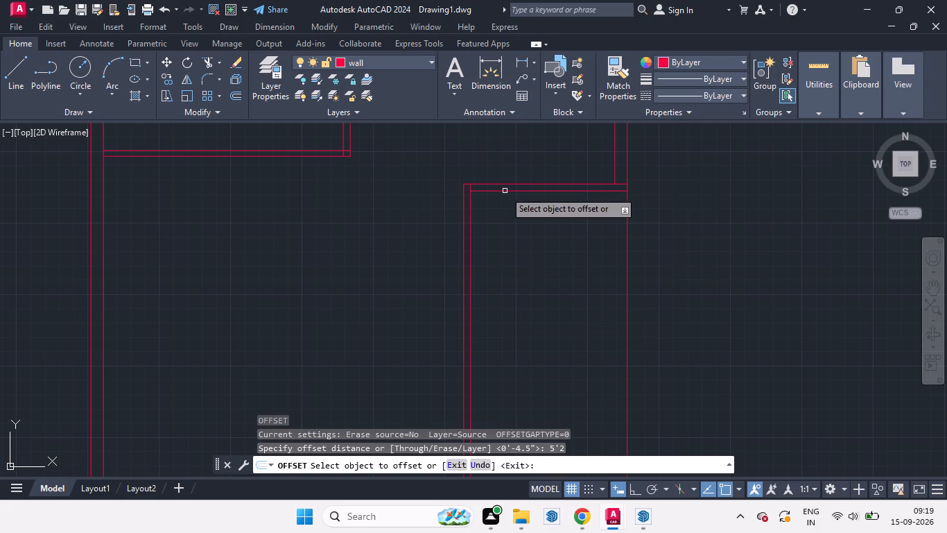
pyautogui.moveTo(505, 191); pyautogui.dragTo(522, 273)
pyautogui.moveTo(525, 291); pyautogui.dragTo(533, 329)
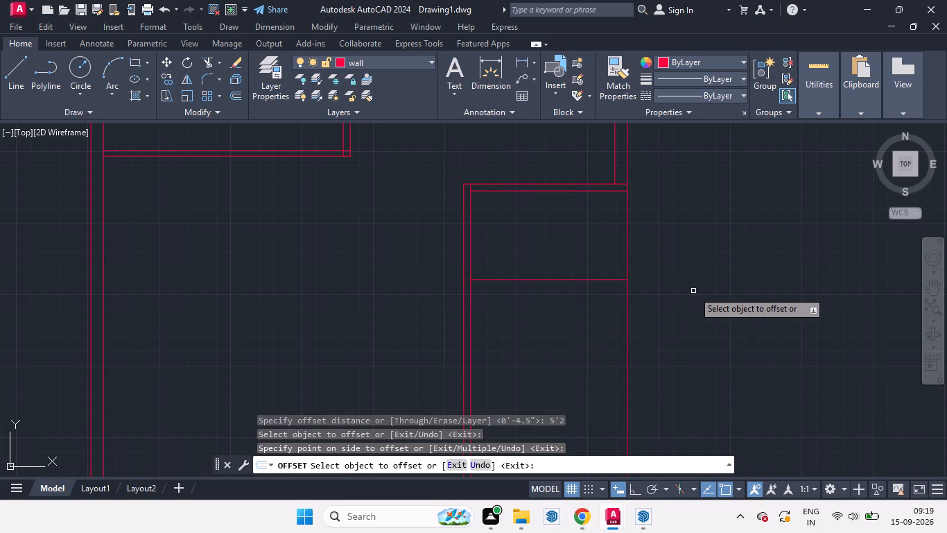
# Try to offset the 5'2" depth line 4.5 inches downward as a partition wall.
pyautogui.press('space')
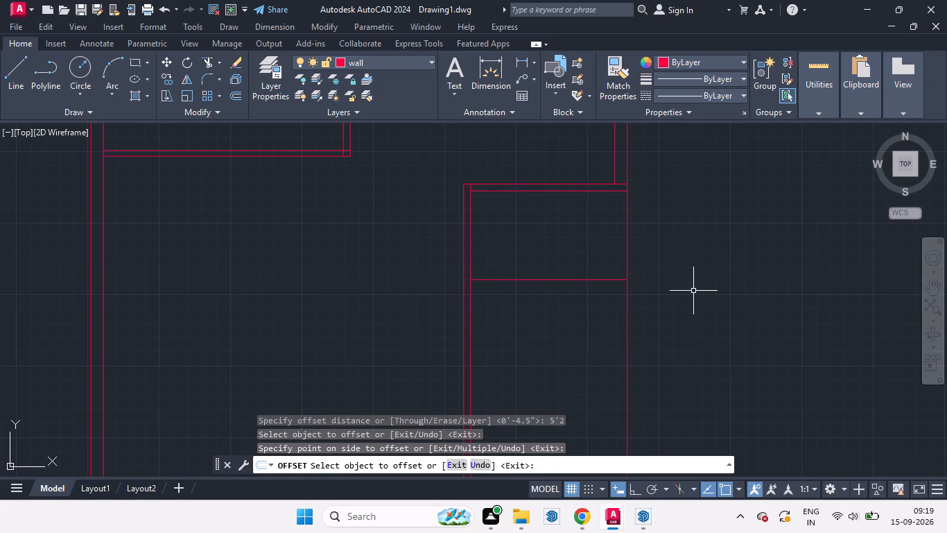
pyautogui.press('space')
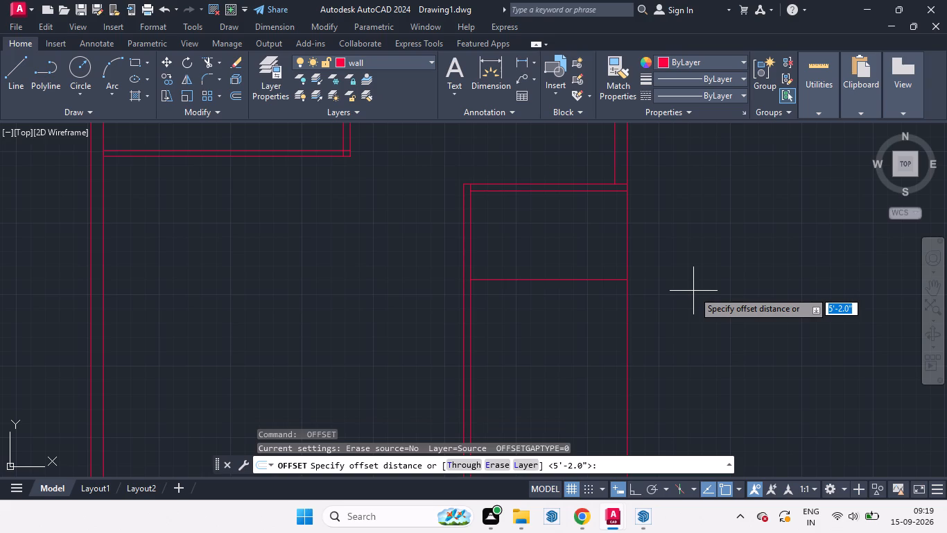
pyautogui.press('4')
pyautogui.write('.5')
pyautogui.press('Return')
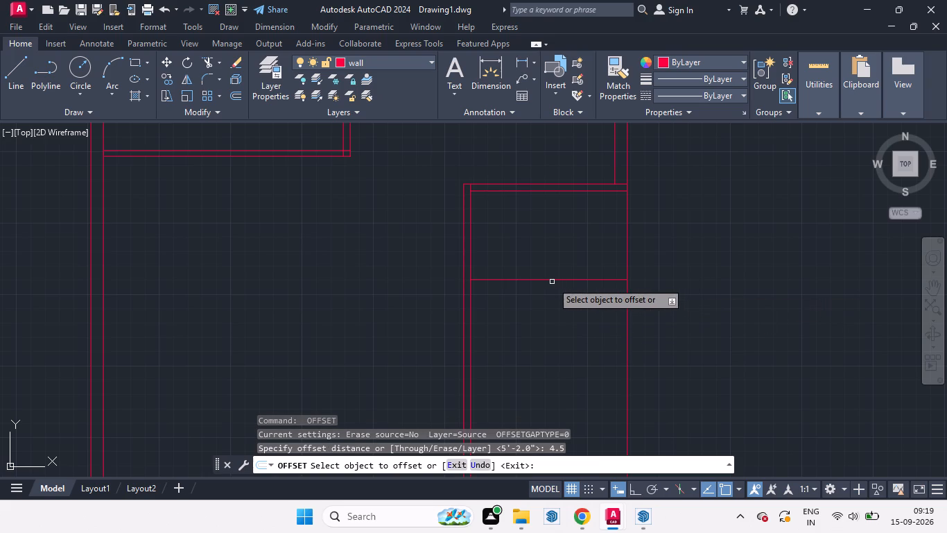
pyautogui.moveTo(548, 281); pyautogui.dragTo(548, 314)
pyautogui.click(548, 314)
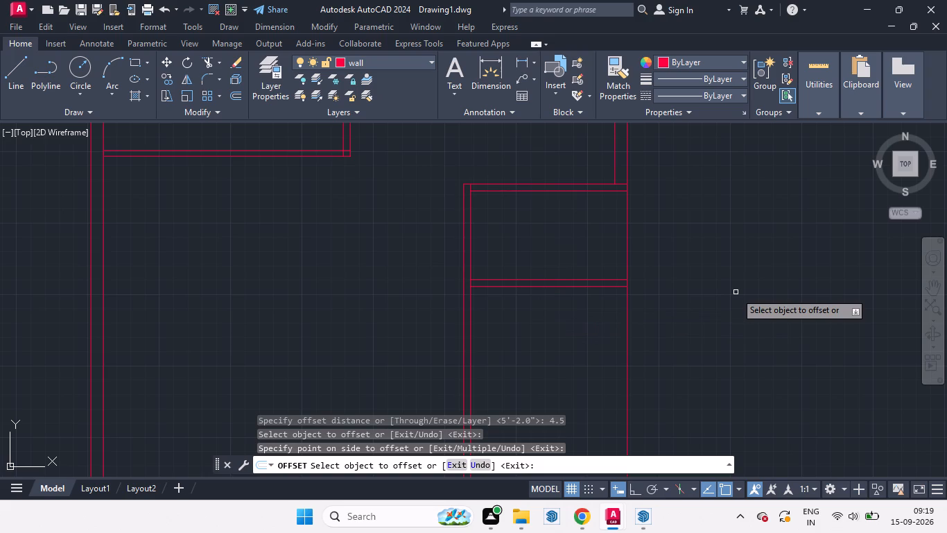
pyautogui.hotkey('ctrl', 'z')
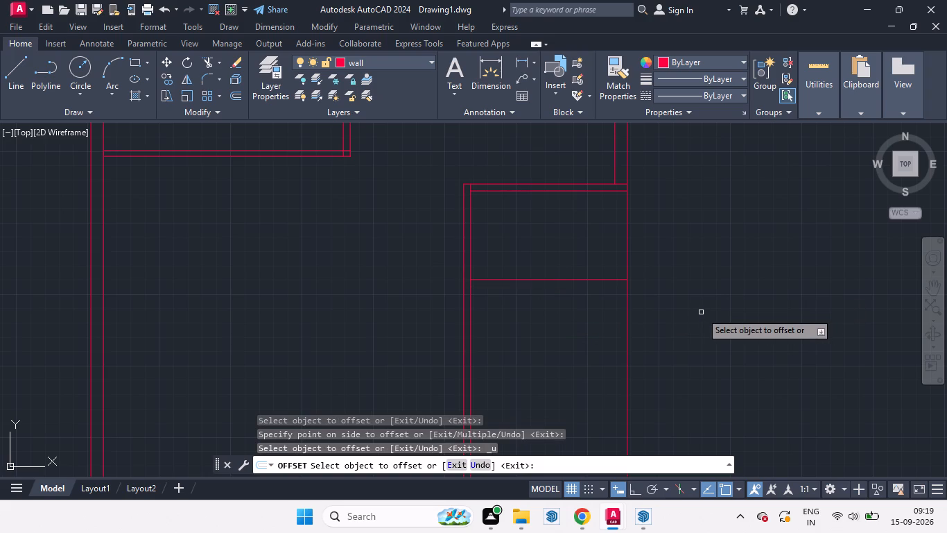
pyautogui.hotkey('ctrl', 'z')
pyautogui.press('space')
# Trim away the horizontal and vertical partition lines below the second room, keeping the short line across the right outer wall.
pyautogui.press('t')
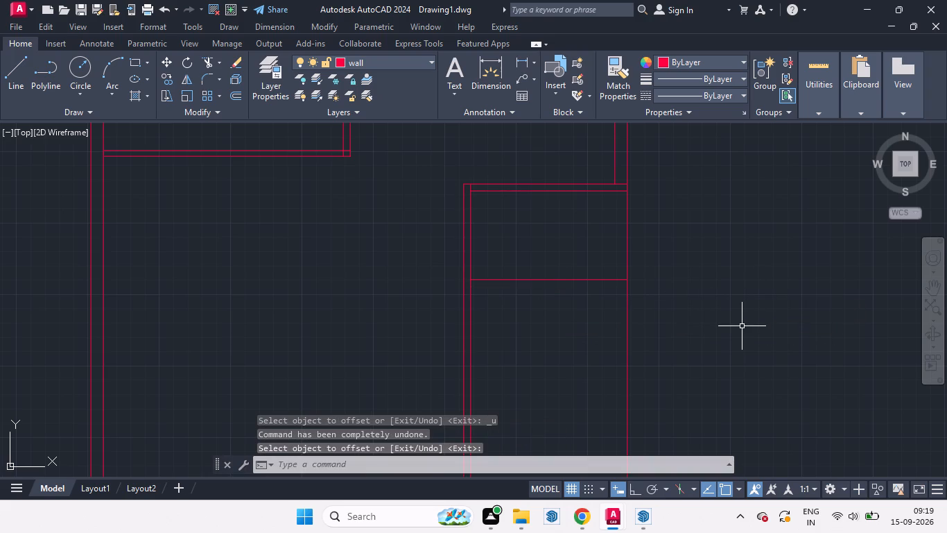
pyautogui.press('r')
pyautogui.press('Return')
pyautogui.moveTo(512, 164); pyautogui.dragTo(521, 346)
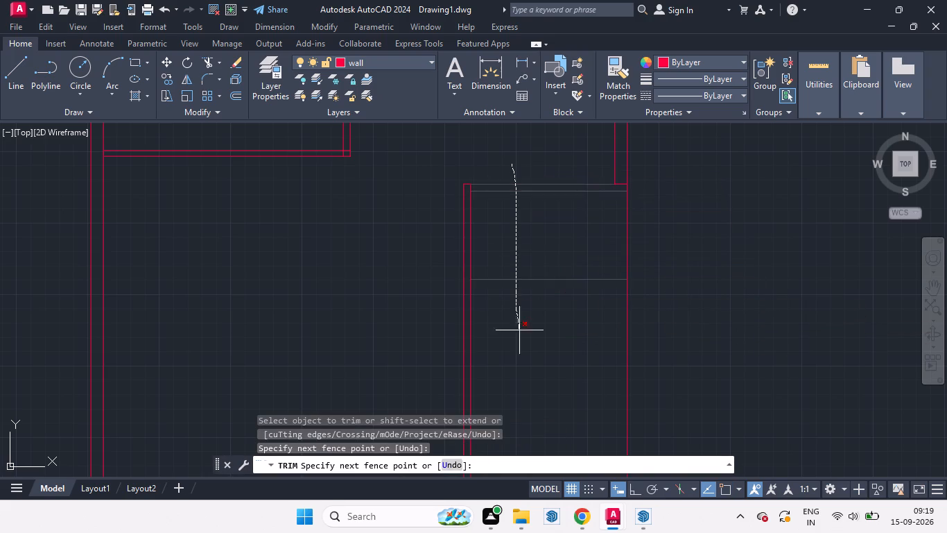
pyautogui.moveTo(521, 346); pyautogui.dragTo(524, 353)
pyautogui.moveTo(508, 253); pyautogui.dragTo(411, 241)
pyautogui.click(467, 185)
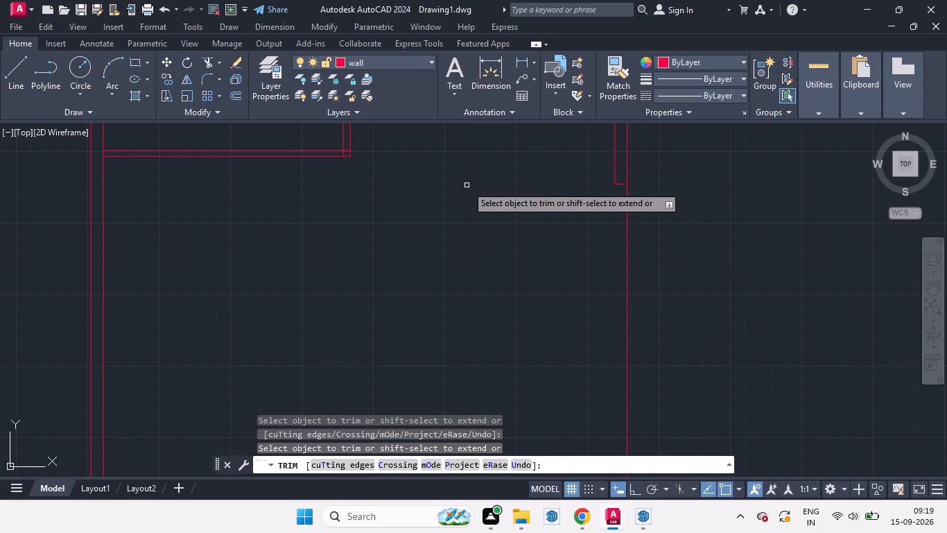
pyautogui.press('space')
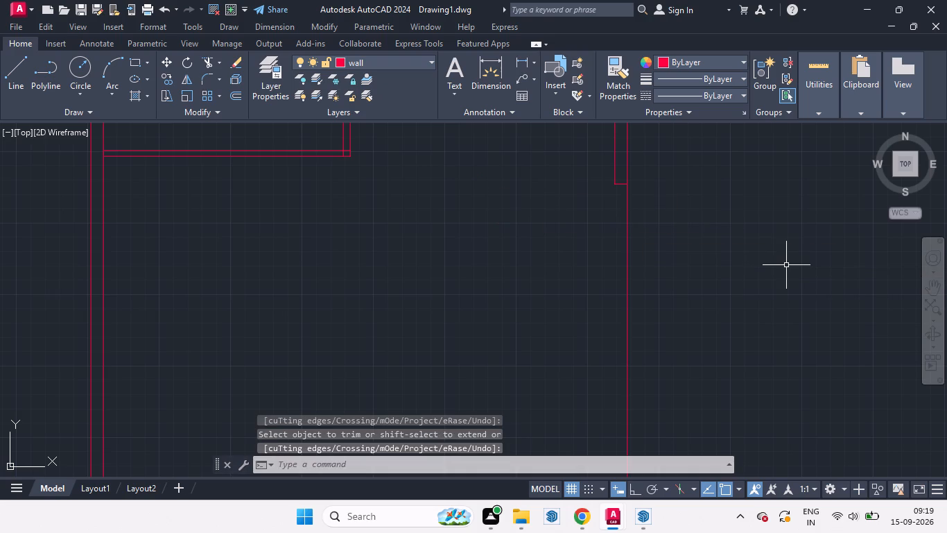
# Draw a vertical construction line through the lower end of the right outer wall's inner line.
pyautogui.write('xl')
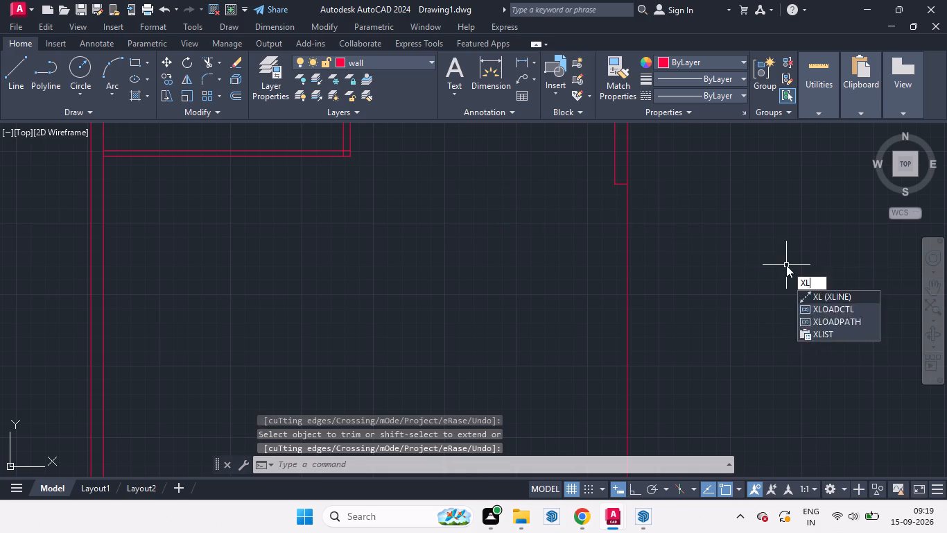
pyautogui.press('Return')
pyautogui.click(431, 466)
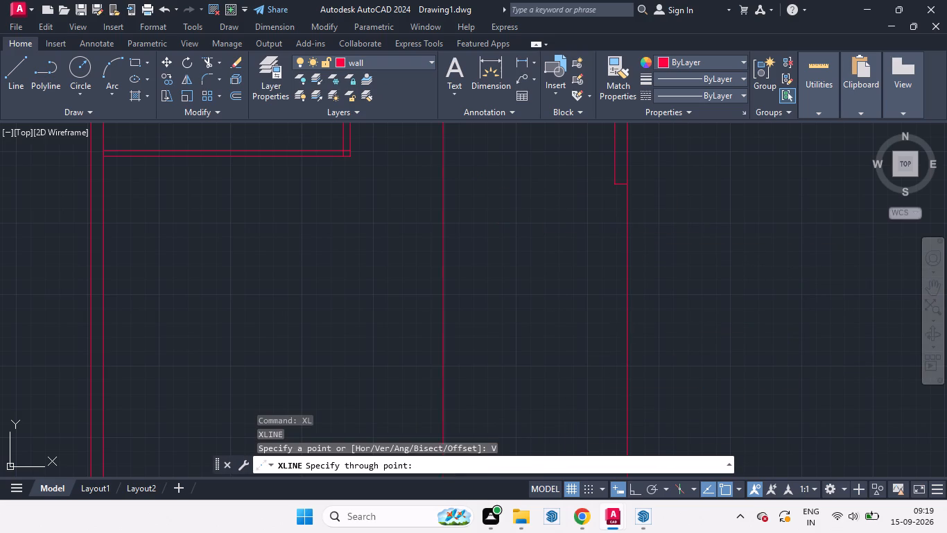
pyautogui.click(616, 182)
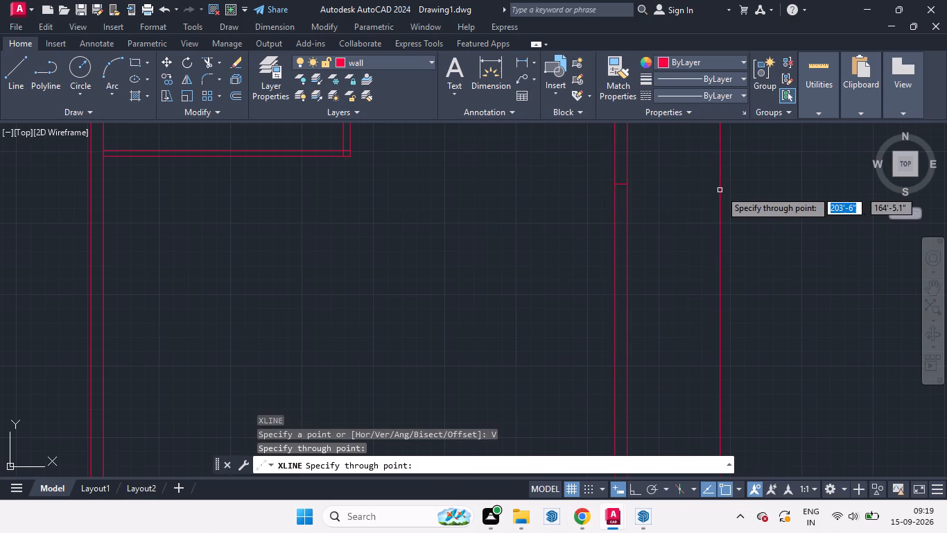
pyautogui.press('space')
# Extend the short line across the right outer wall leftward to the left outer wall's inner line.
pyautogui.scroll(-1, 725, 190)
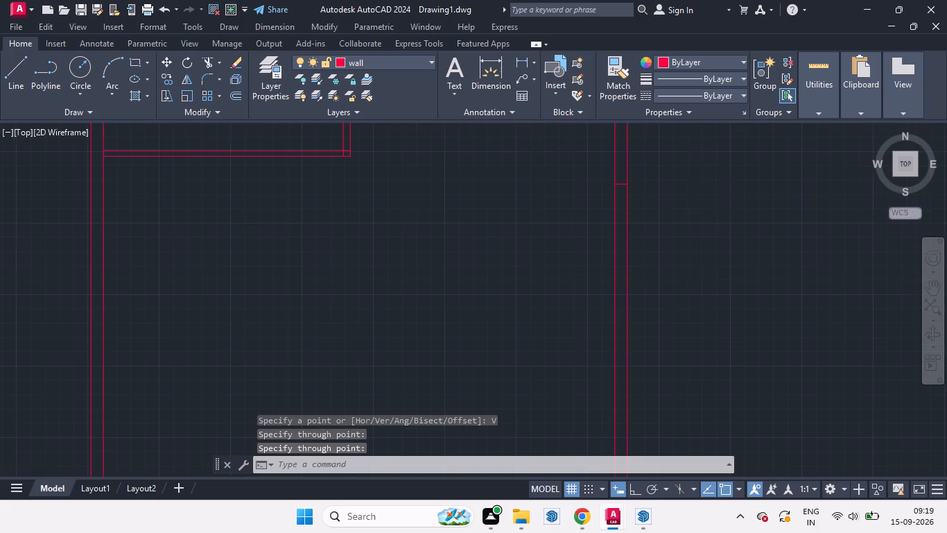
pyautogui.scroll(-1, 724, 222)
pyautogui.moveTo(719, 247); pyautogui.dragTo(702, 287, button='middle')
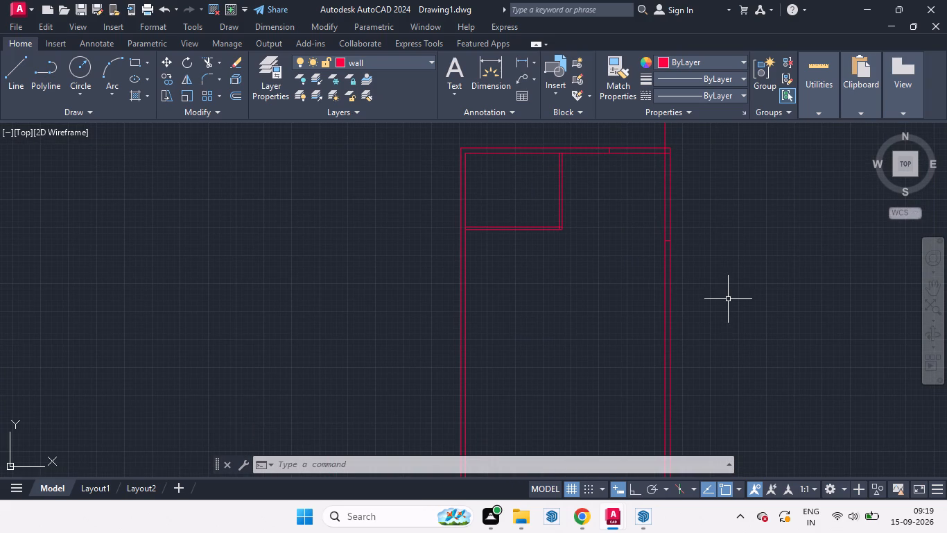
pyautogui.press('e')
pyautogui.press('x')
pyautogui.press('Return')
pyautogui.scroll(2, 654, 251)
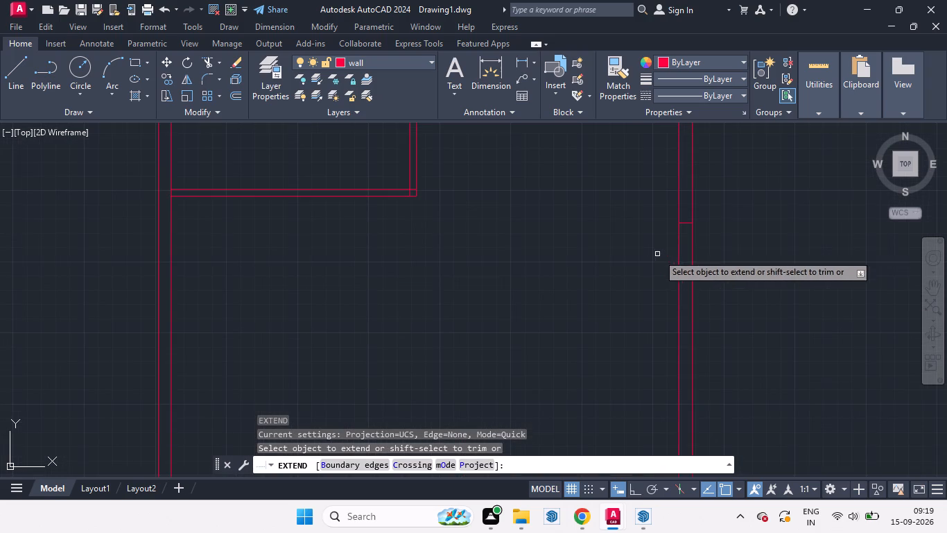
pyautogui.click(684, 223)
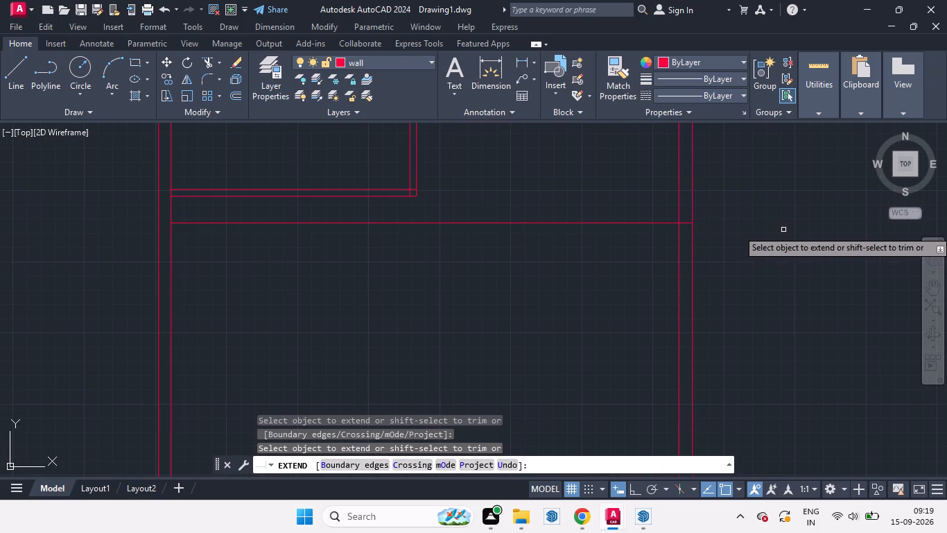
pyautogui.press('space')
# Trim the part of the vertical construction line that runs above the top outer wall.
pyautogui.scroll(-2, 781, 307)
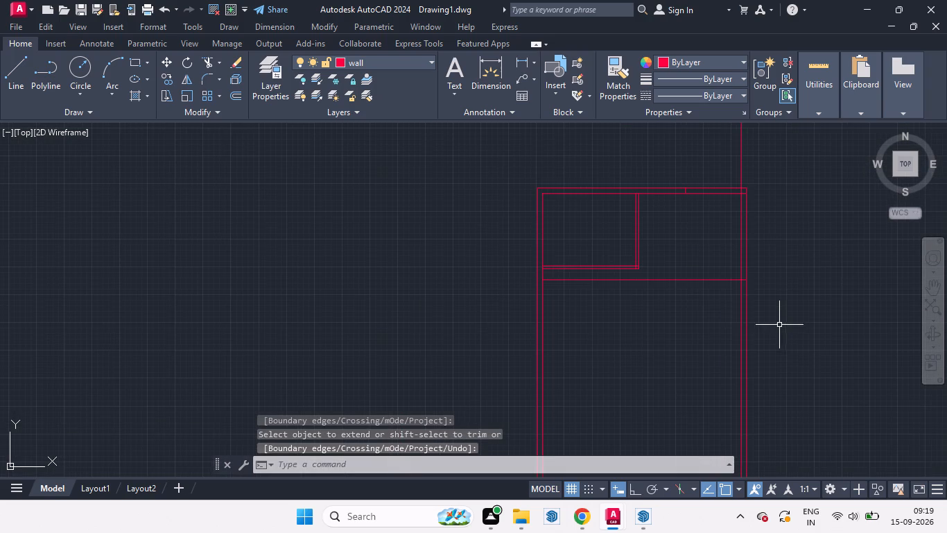
pyautogui.middleClick(747, 328)
pyautogui.press('t')
pyautogui.press('r')
pyautogui.press('Return')
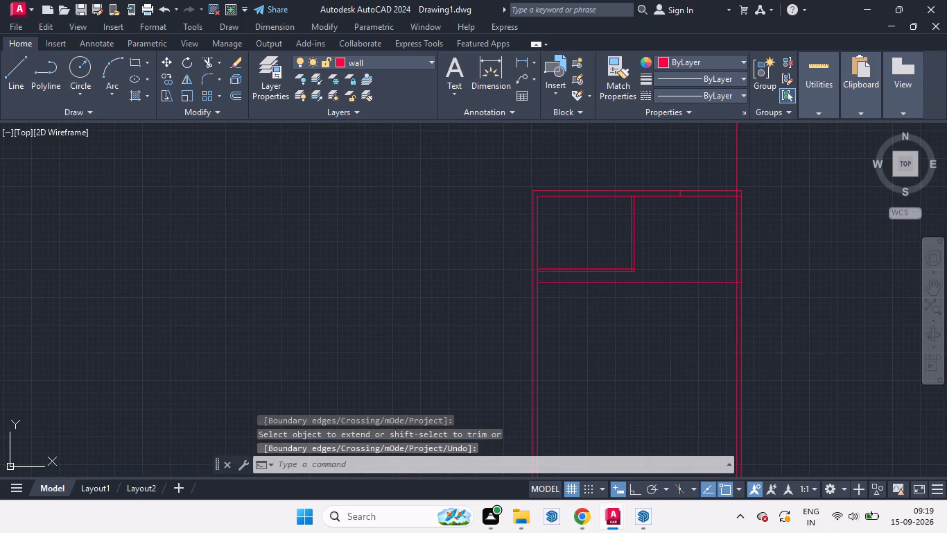
pyautogui.moveTo(767, 162); pyautogui.dragTo(610, 153)
pyautogui.press('space')
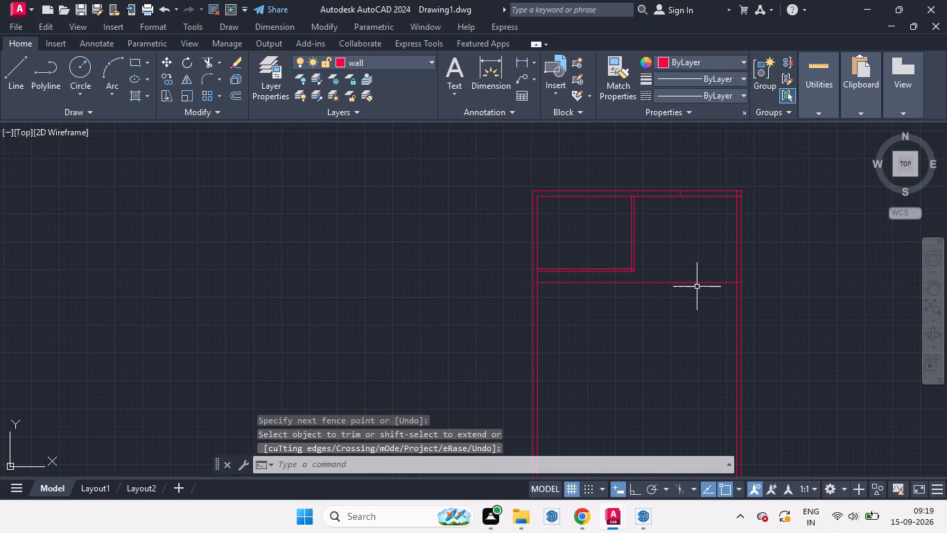
# Offset the right outer wall's inner line 9'2" to the left.
pyautogui.scroll(1, 713, 298)
pyautogui.moveTo(709, 312); pyautogui.dragTo(662, 341, button='middle')
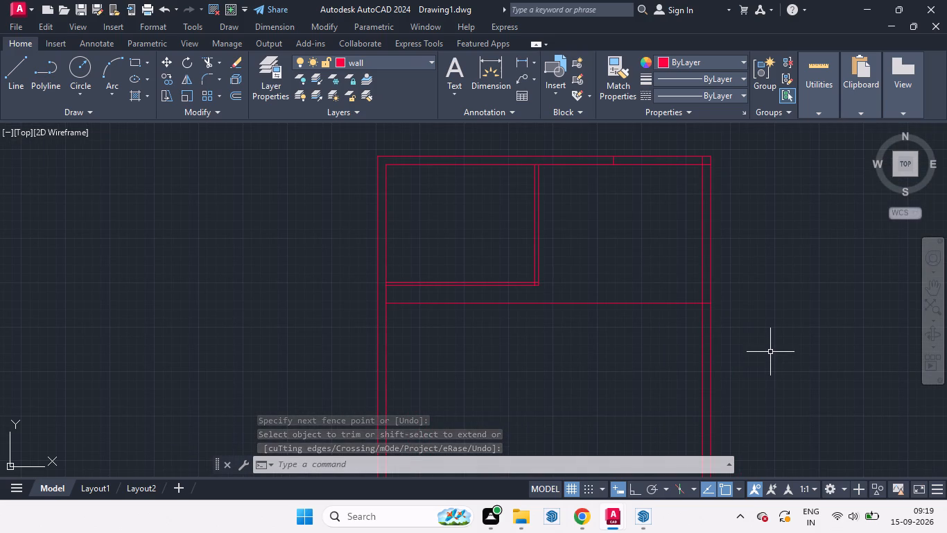
pyautogui.moveTo(762, 378); pyautogui.dragTo(720, 346, button='middle')
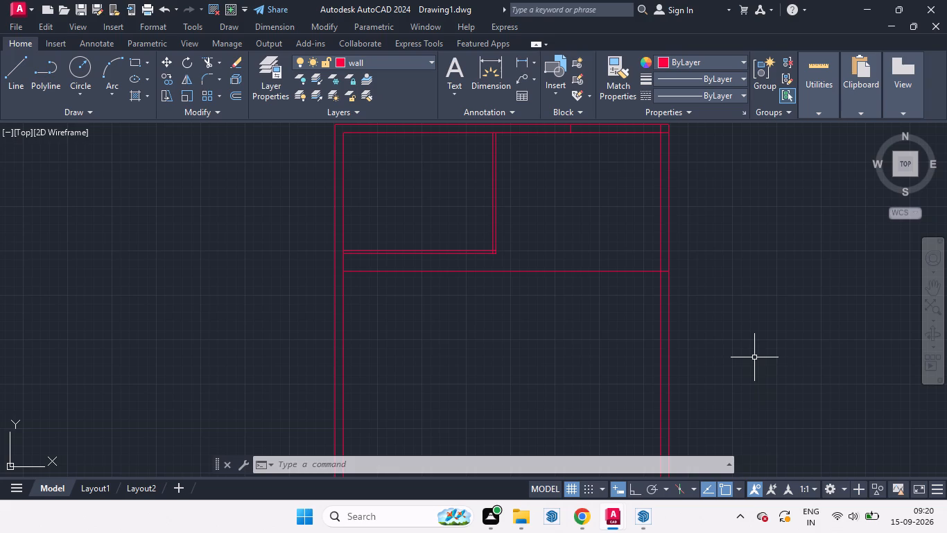
pyautogui.press('o')
pyautogui.press('Return')
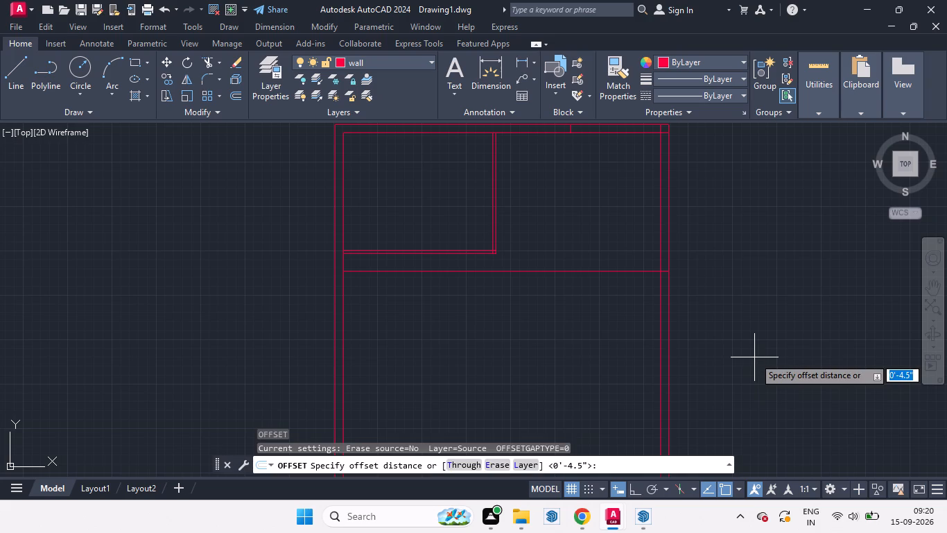
pyautogui.write("9'2")
pyautogui.press('Return')
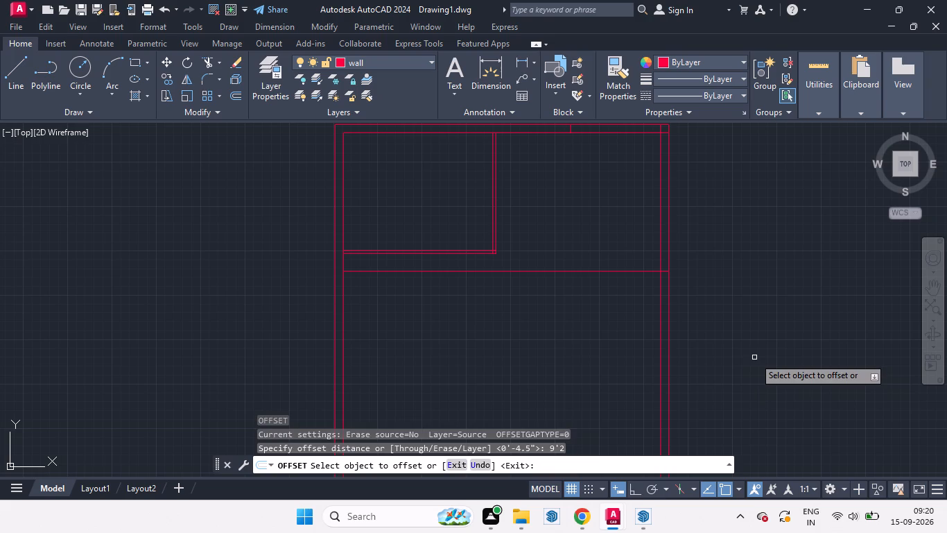
pyautogui.moveTo(660, 325); pyautogui.dragTo(588, 329)
pyautogui.click(588, 329)
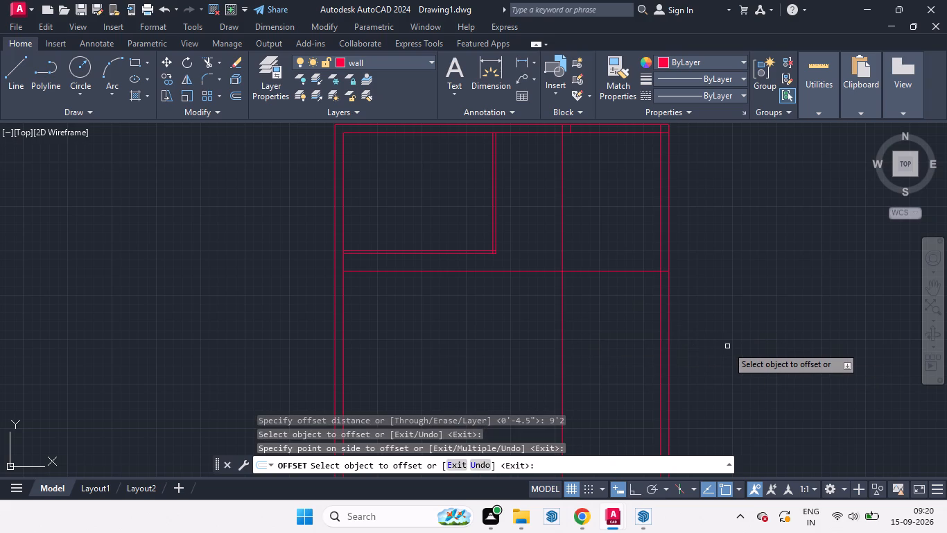
pyautogui.press('space')
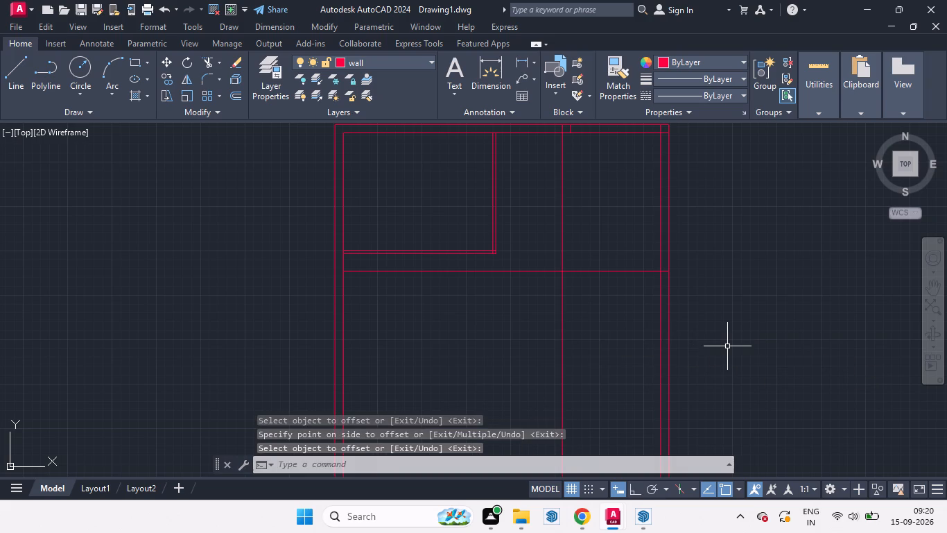
# Offset the extended horizontal line 4.5 inches downward and the 9'2" vertical line 4.5 inches to the left as partition walls.
pyautogui.press('o')
pyautogui.press('Return')
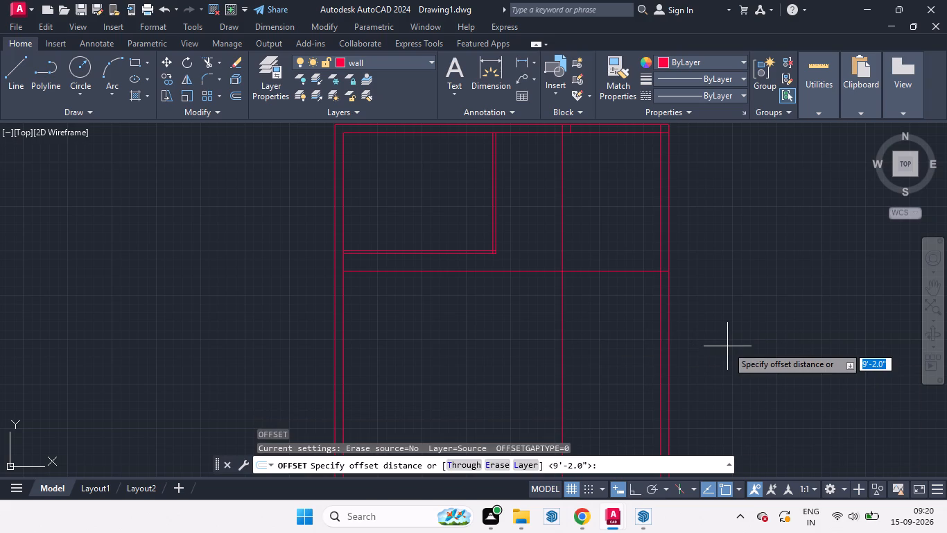
pyautogui.write('4.5')
pyautogui.press('Return')
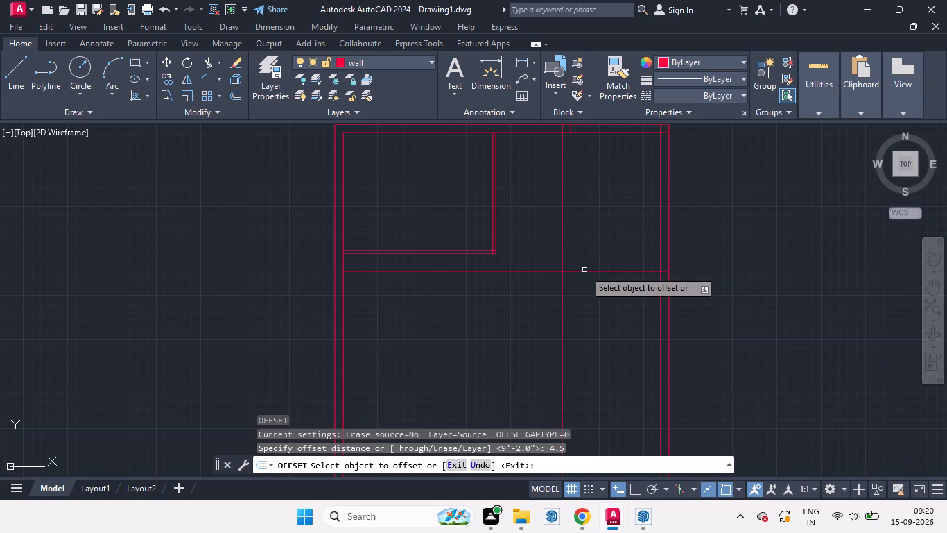
pyautogui.moveTo(584, 270); pyautogui.dragTo(587, 315)
pyautogui.click(587, 315)
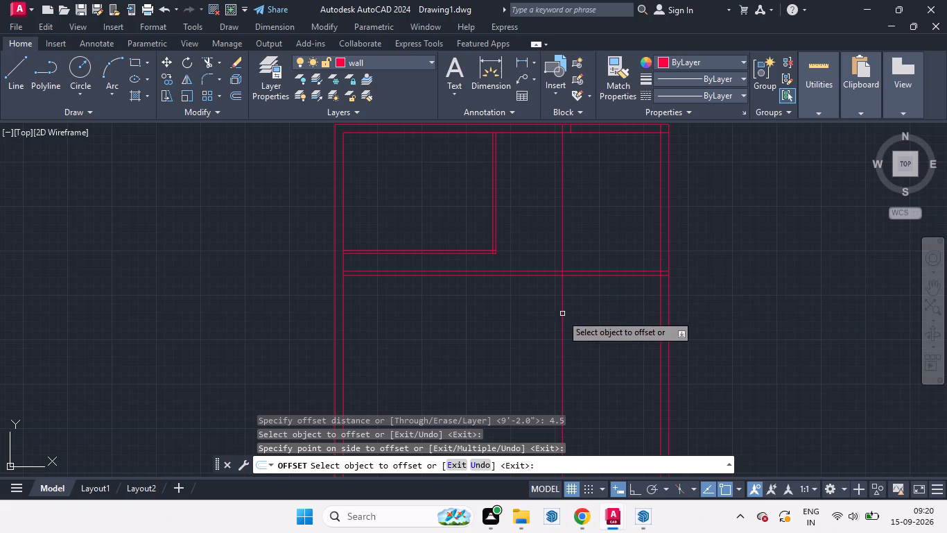
pyautogui.moveTo(563, 314); pyautogui.dragTo(514, 306)
pyautogui.click(513, 306)
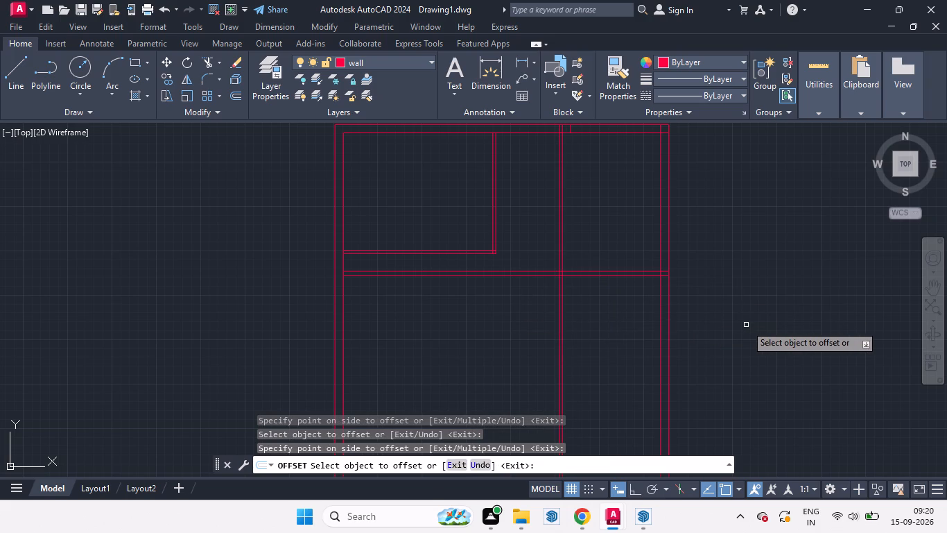
pyautogui.press('space')
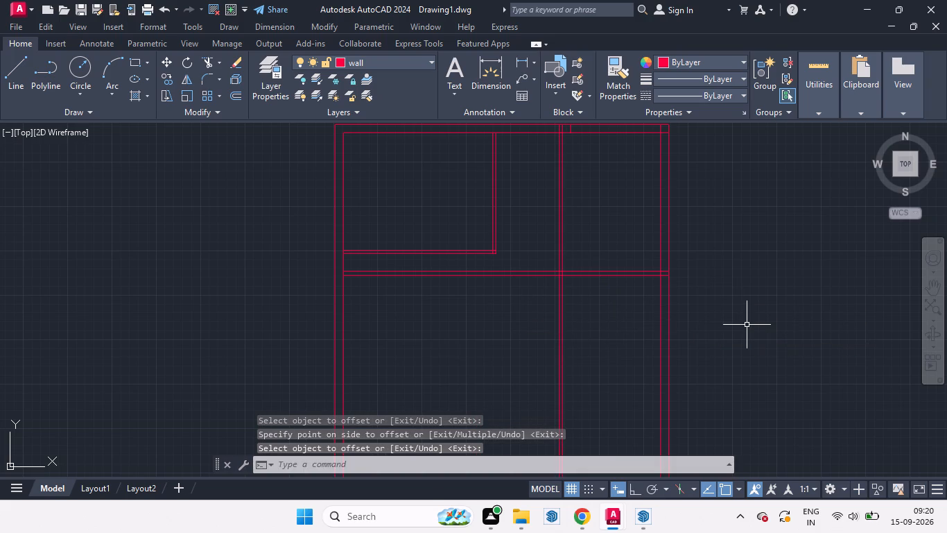
# Offset the lower line of the full-width horizontal partition 5'2" downward.
pyautogui.write('o')
pyautogui.press('Return')
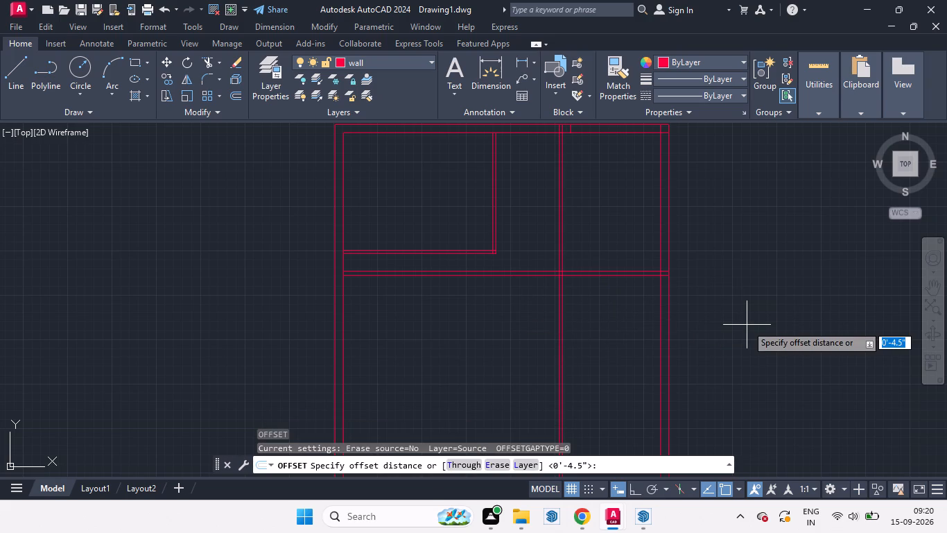
pyautogui.press('5')
pyautogui.press("'")
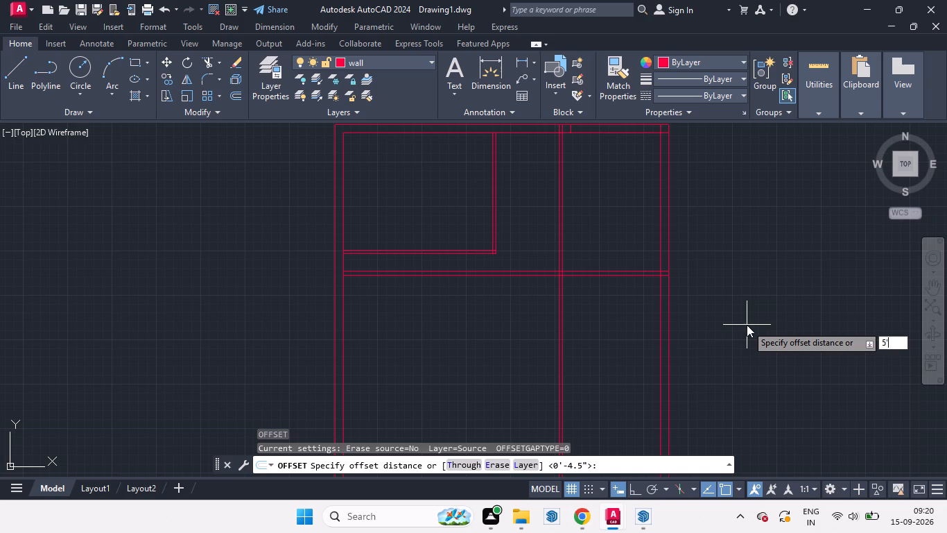
pyautogui.press('2')
pyautogui.press('Return')
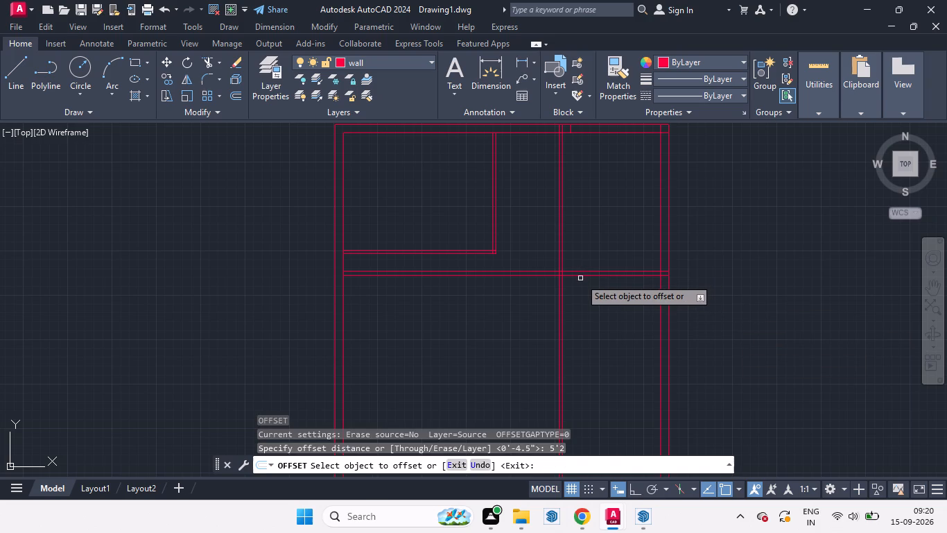
pyautogui.moveTo(580, 277); pyautogui.dragTo(577, 391)
pyautogui.click(577, 391)
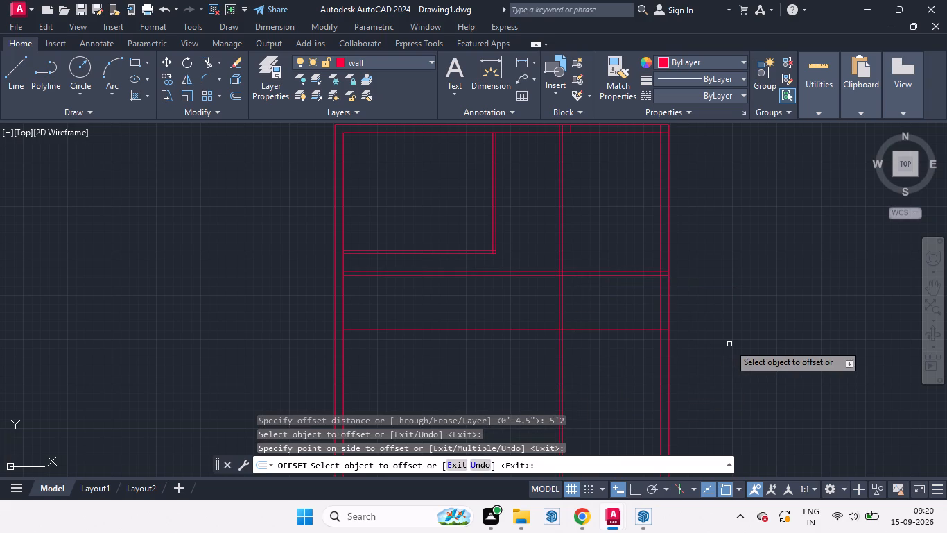
pyautogui.press('space')
# Trim the three horizontal partition lines between the left outer wall and the 9'2" vertical partition.
pyautogui.write('tr')
pyautogui.press('Return')
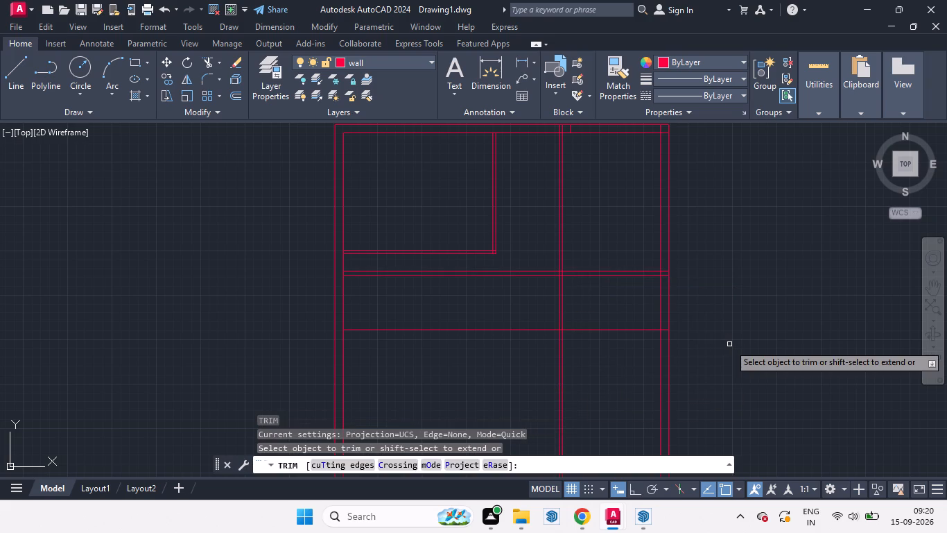
pyautogui.moveTo(524, 250); pyautogui.dragTo(498, 373)
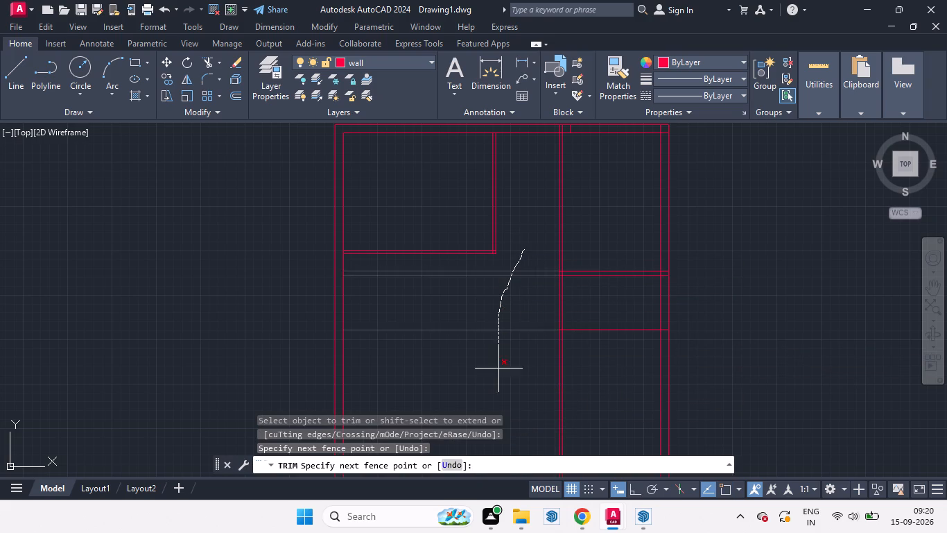
pyautogui.moveTo(498, 373); pyautogui.dragTo(498, 372)
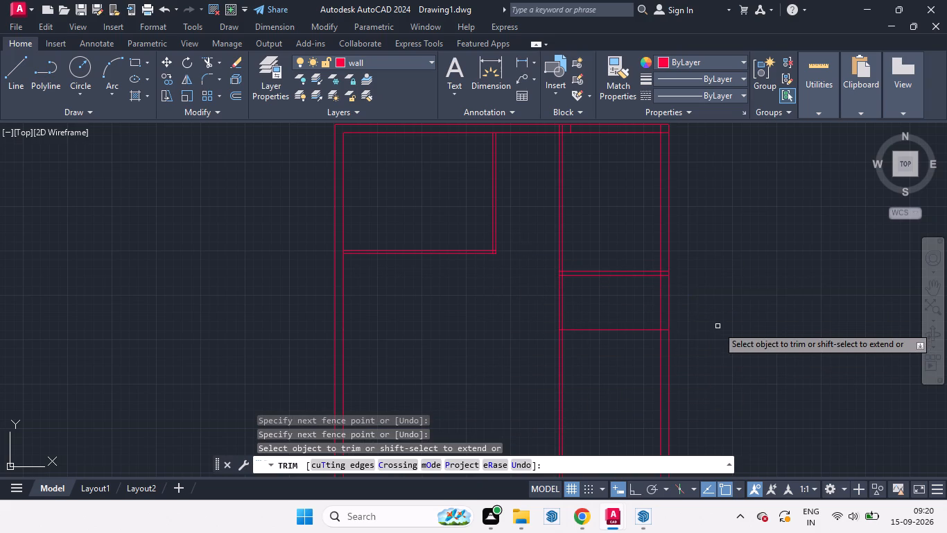
pyautogui.press('space')
# Offset the lowest horizontal line of the 9'2" by 5'2" space 4.5 inches downward as a partition wall.
pyautogui.press('o')
pyautogui.press('Return')
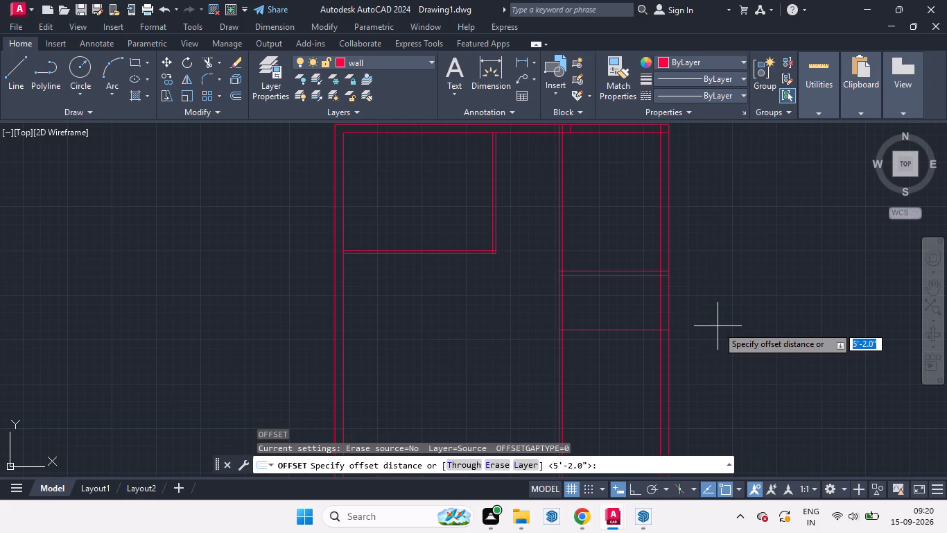
pyautogui.press('4')
pyautogui.write('.5')
pyautogui.press('Return')
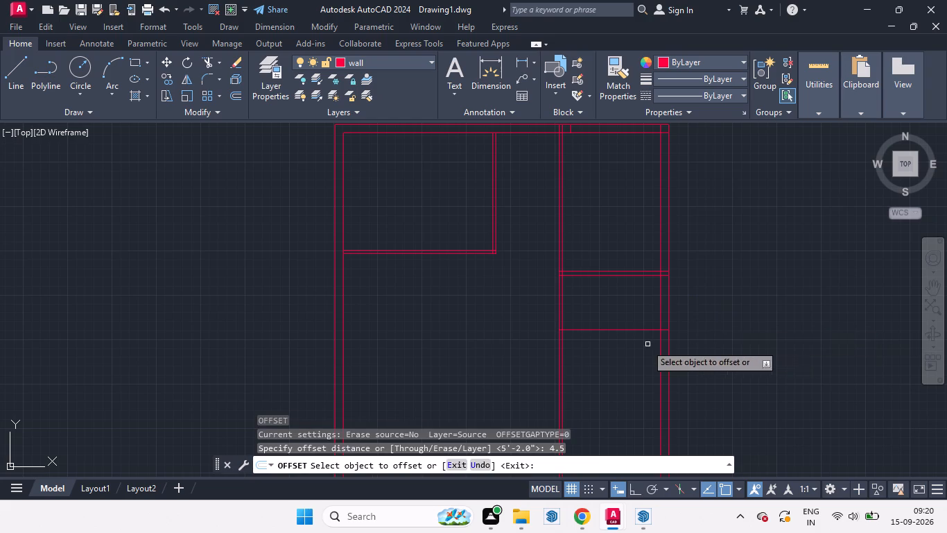
pyautogui.moveTo(609, 329); pyautogui.dragTo(611, 372)
pyautogui.click(611, 372)
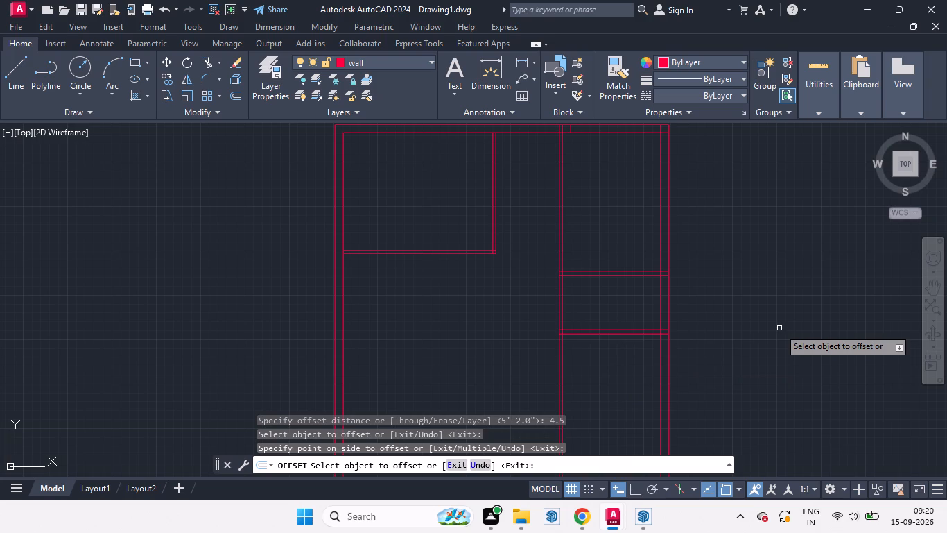
pyautogui.moveTo(727, 369); pyautogui.dragTo(685, 316, button='middle')
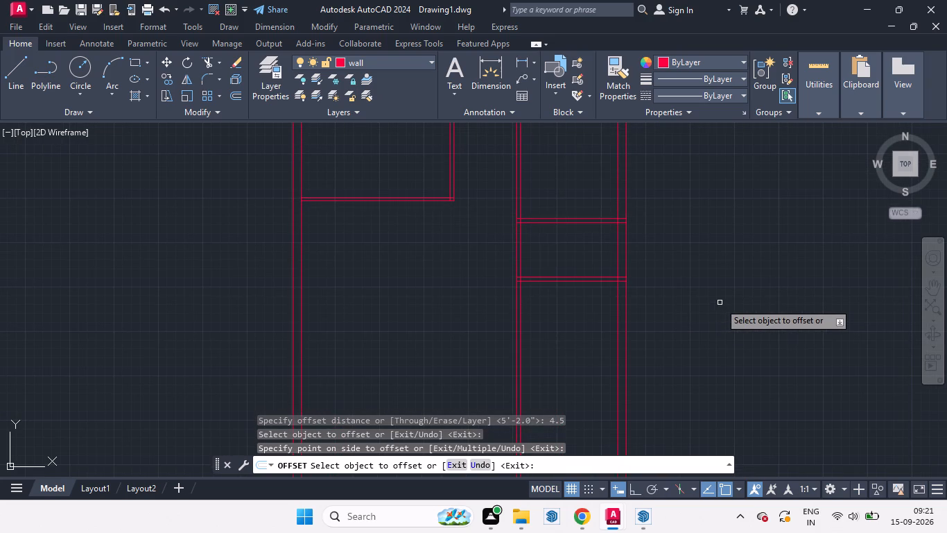
pyautogui.press('space')
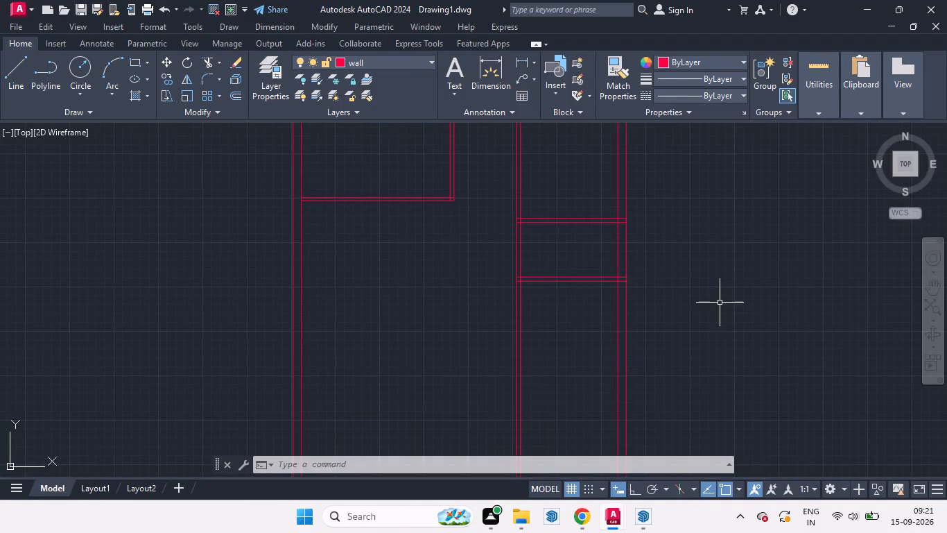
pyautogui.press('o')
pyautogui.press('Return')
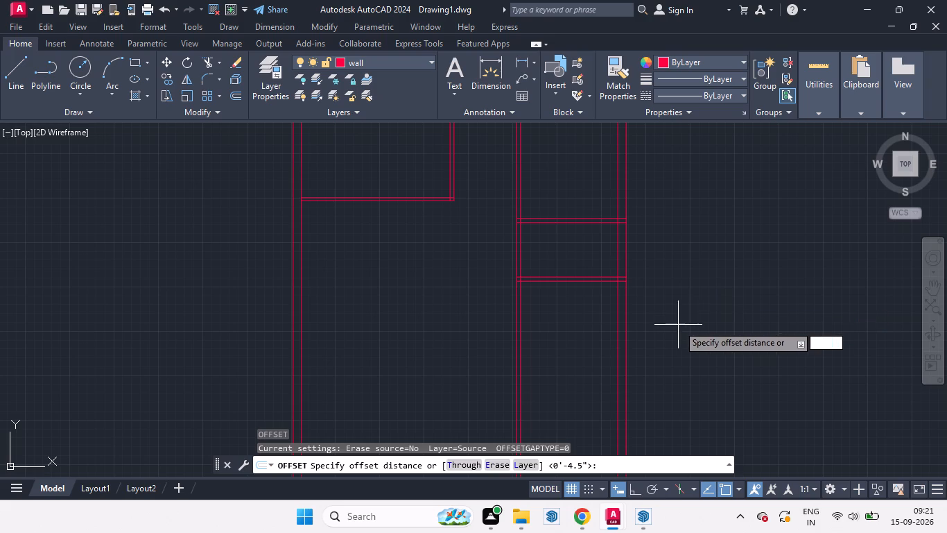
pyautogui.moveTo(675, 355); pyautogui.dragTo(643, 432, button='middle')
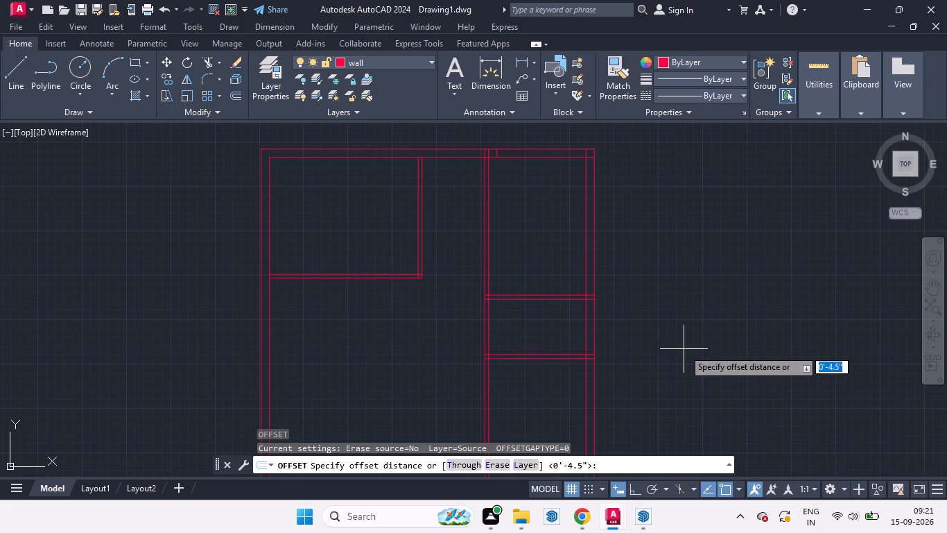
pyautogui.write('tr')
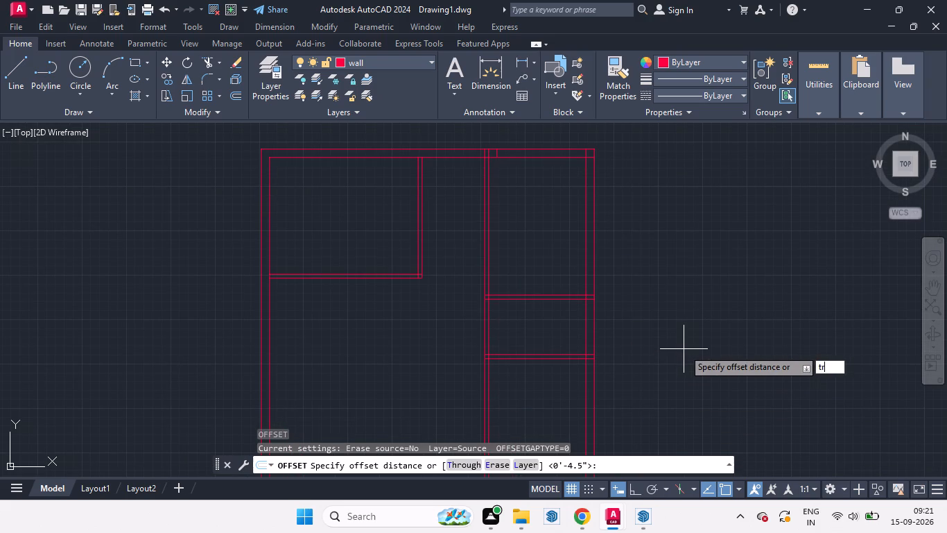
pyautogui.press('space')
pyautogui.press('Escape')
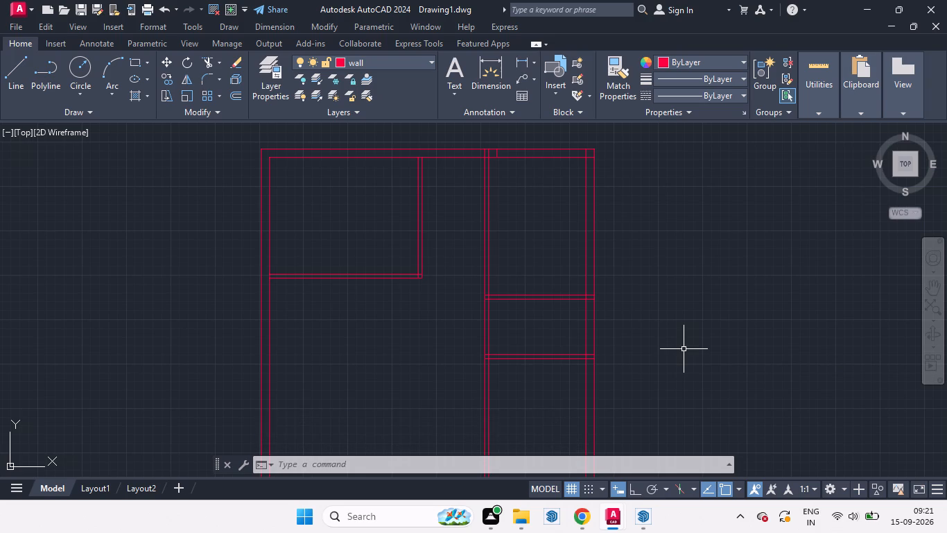
# Trim both vertical partition lines between the top outer wall and the upper wall of the 9'2" by 5'2" space.
pyautogui.scroll(1, 575, 357)
pyautogui.moveTo(575, 357); pyautogui.dragTo(555, 289, button='middle')
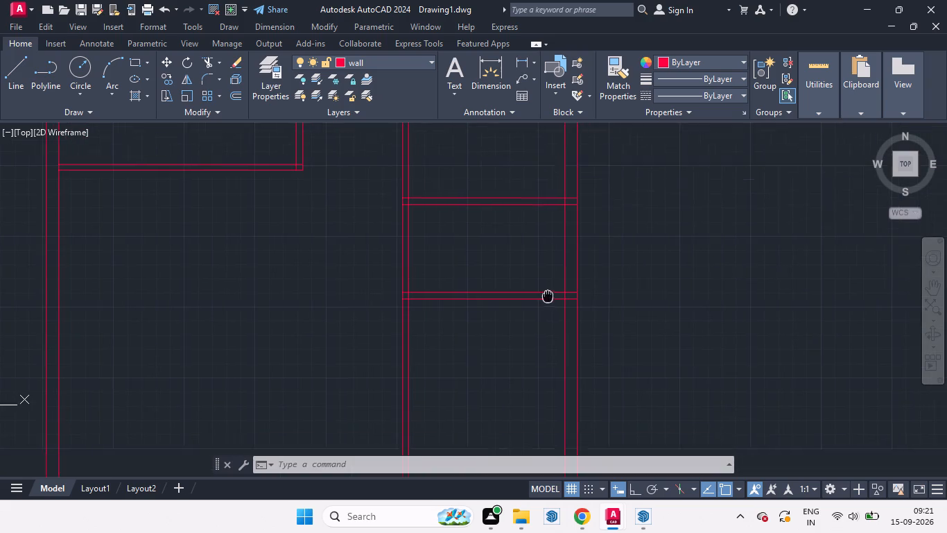
pyautogui.moveTo(555, 289); pyautogui.dragTo(594, 288, button='middle')
pyautogui.scroll(-1, 578, 278)
pyautogui.moveTo(554, 295); pyautogui.dragTo(555, 348, button='middle')
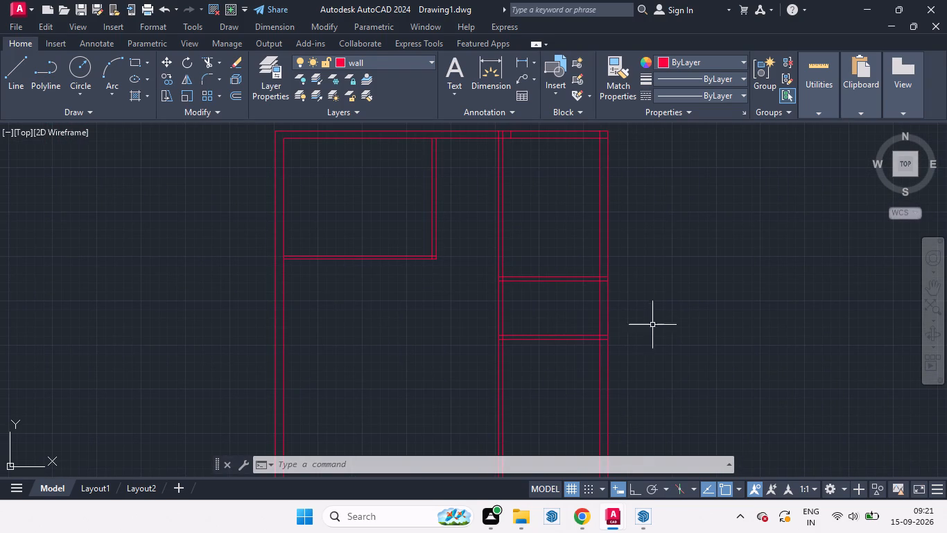
pyautogui.write('tr')
pyautogui.press('Return')
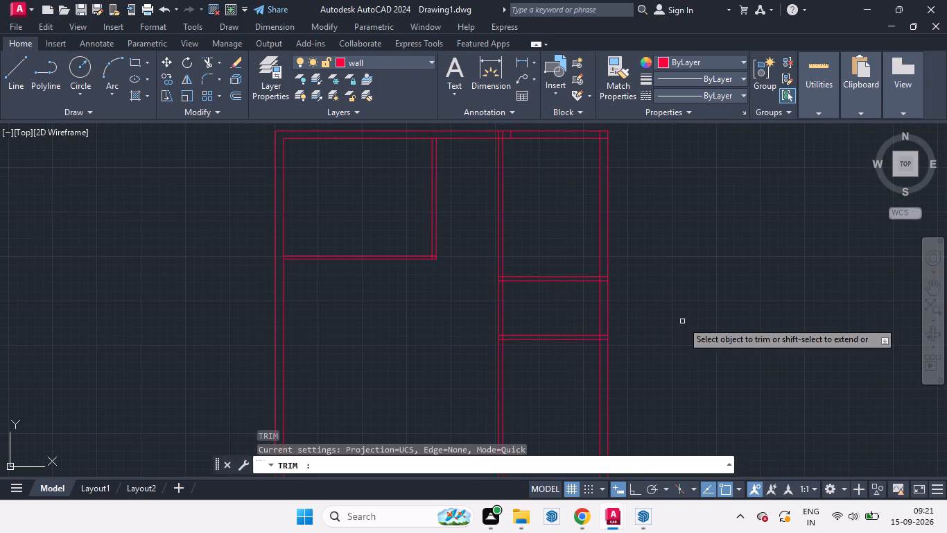
pyautogui.moveTo(528, 197); pyautogui.dragTo(466, 190)
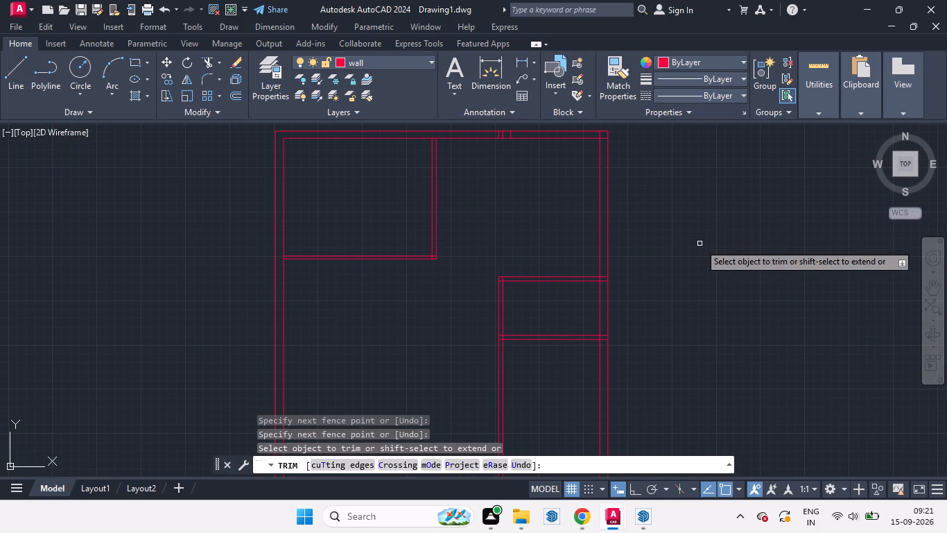
pyautogui.press('space')
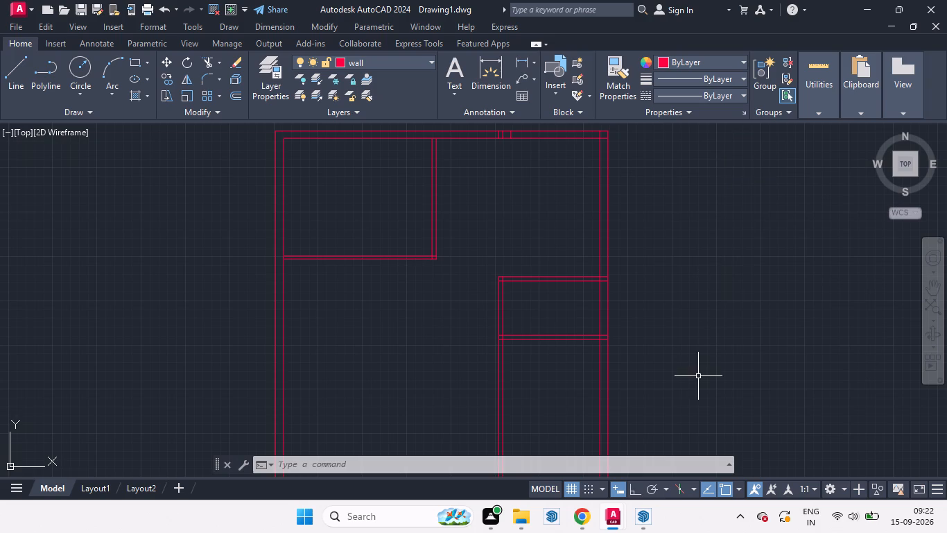
# Offset the bottom wall's lower line of the 9'2" by 5'2" space 5'2" downward.
pyautogui.press('o')
pyautogui.press('Return')
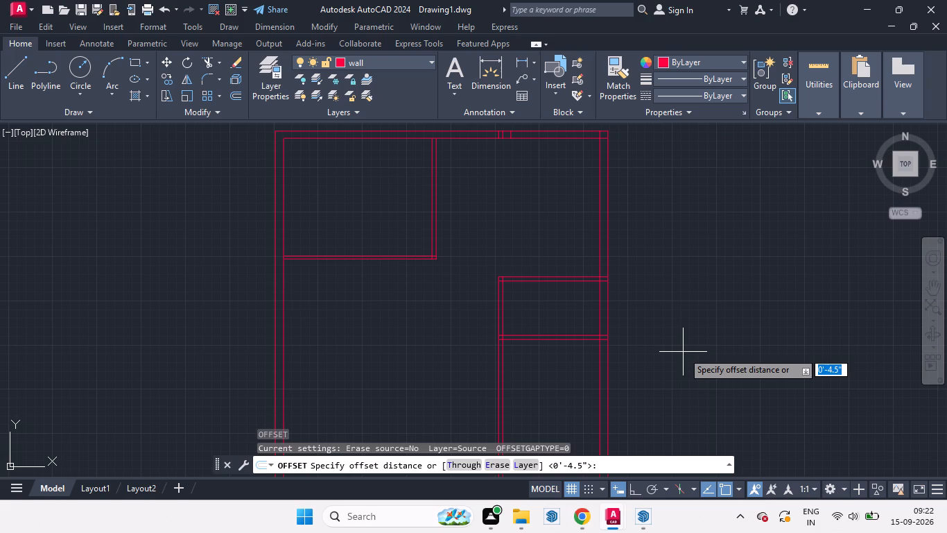
pyautogui.press('5')
pyautogui.press("'")
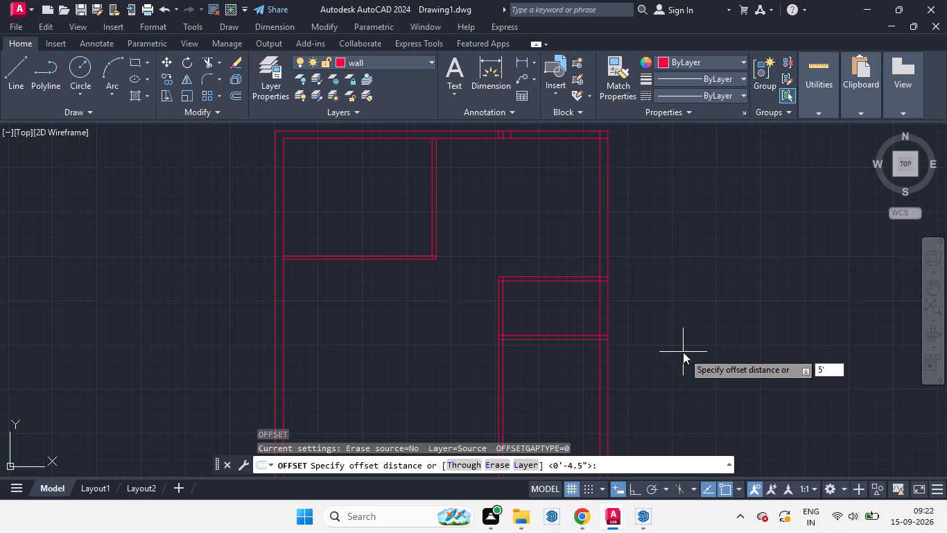
pyautogui.press('2')
pyautogui.press('Return')
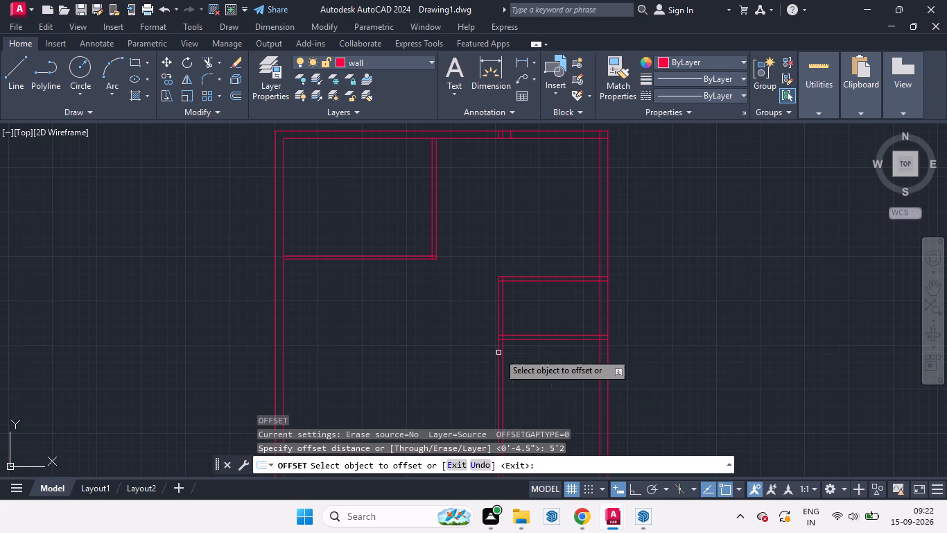
pyautogui.moveTo(519, 340); pyautogui.dragTo(525, 424)
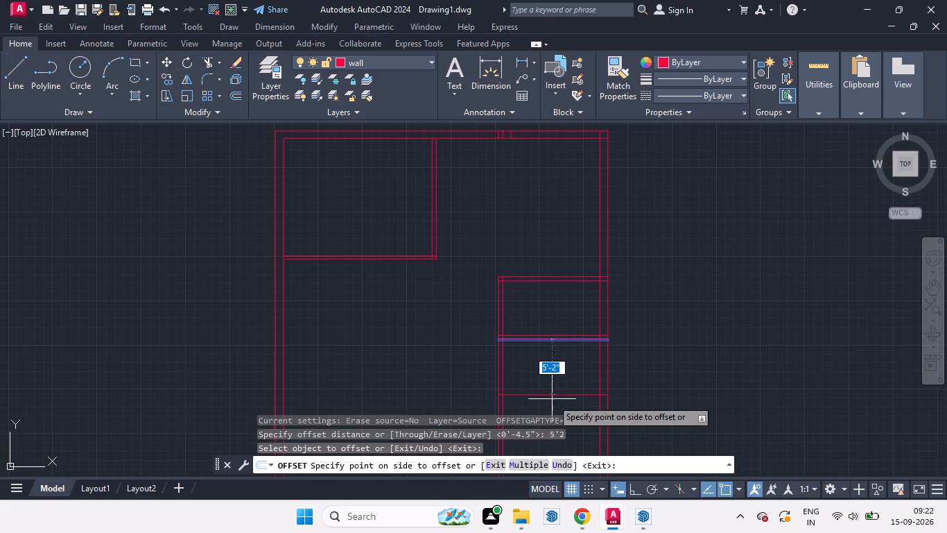
pyautogui.click(581, 413)
pyautogui.scroll(-1, 631, 313)
pyautogui.moveTo(631, 362); pyautogui.dragTo(605, 330, button='middle')
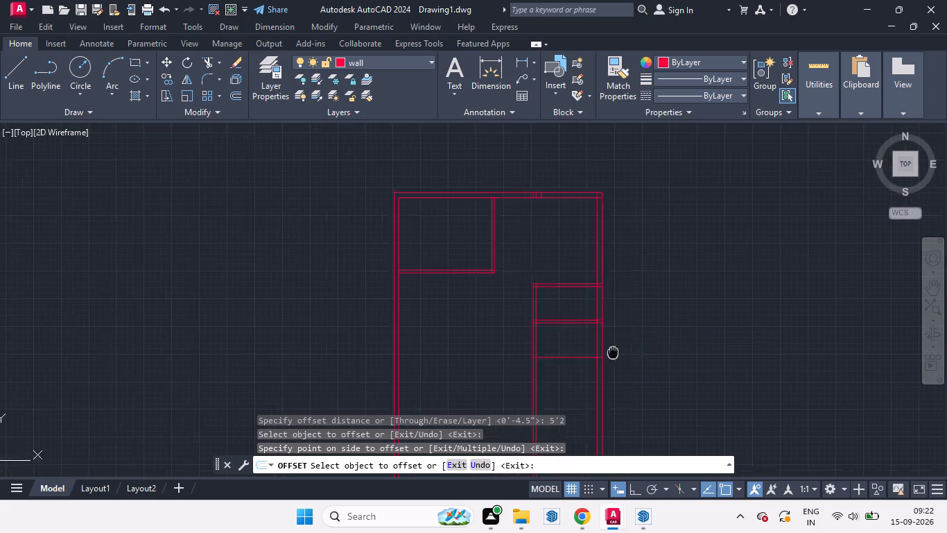
pyautogui.moveTo(605, 330); pyautogui.dragTo(595, 286, button='middle')
pyautogui.press('space')
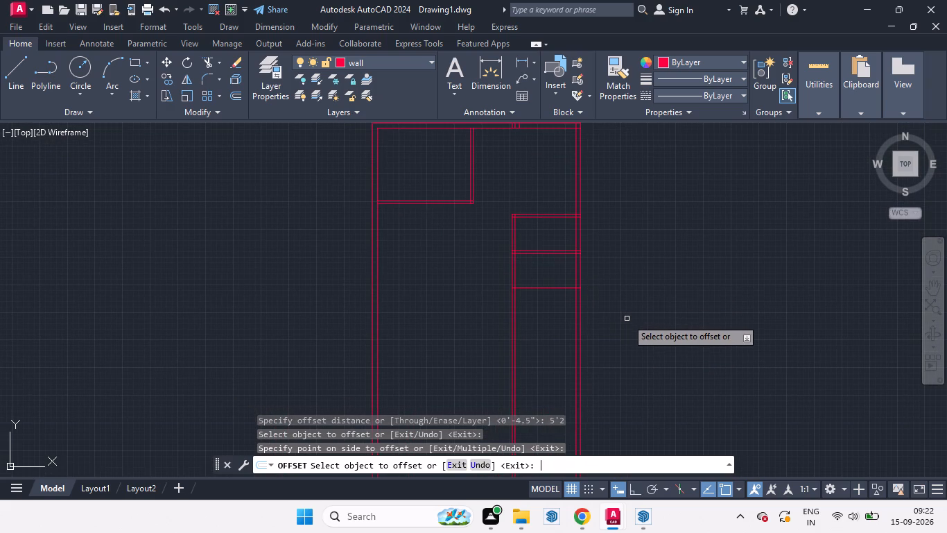
# Offset the new lowest horizontal line 4.5 inches downward to form the second small space's bottom partition.
pyautogui.press('o')
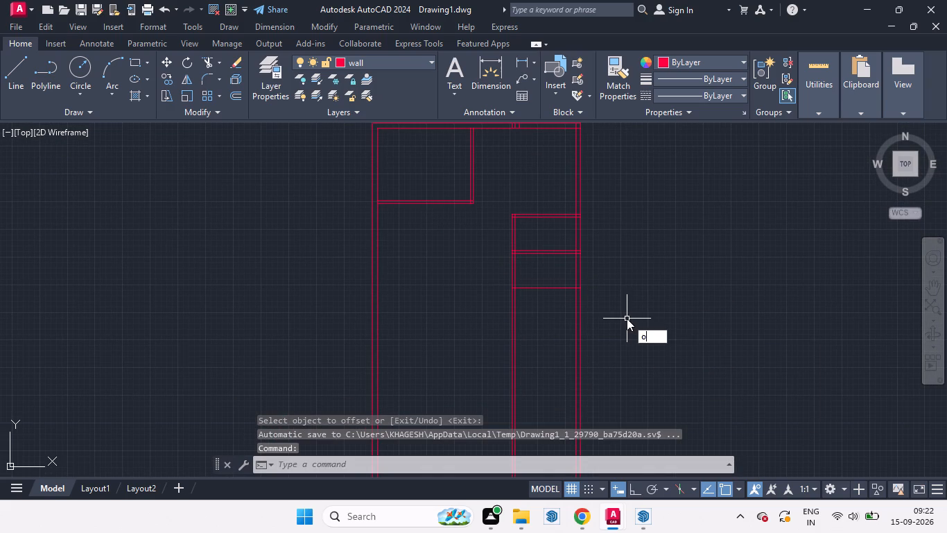
pyautogui.press('Return')
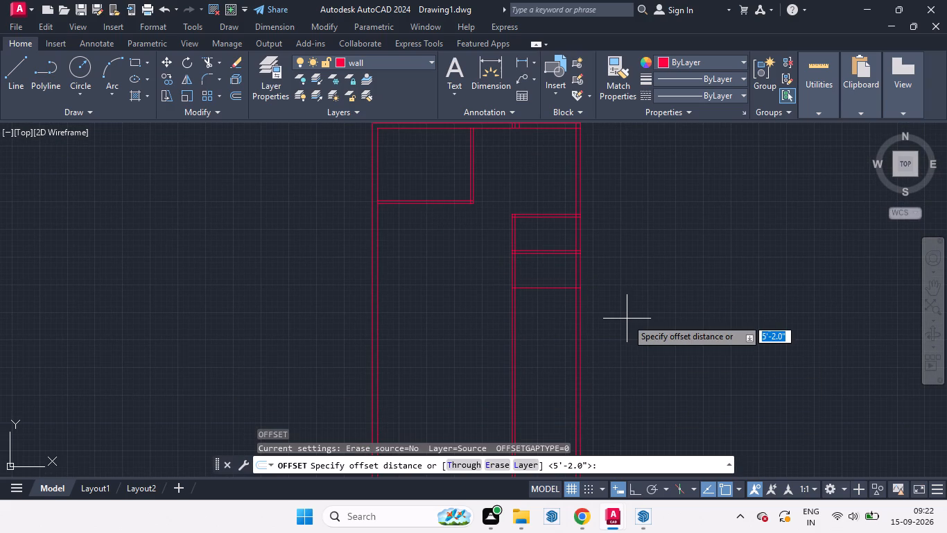
pyautogui.write('4.5')
pyautogui.press('Return')
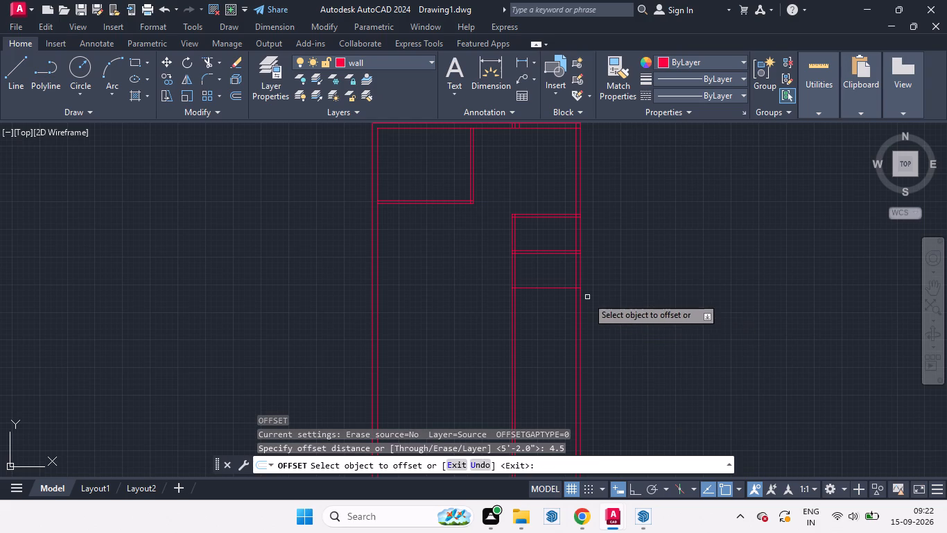
pyautogui.moveTo(530, 288); pyautogui.dragTo(527, 371)
pyautogui.click(527, 369)
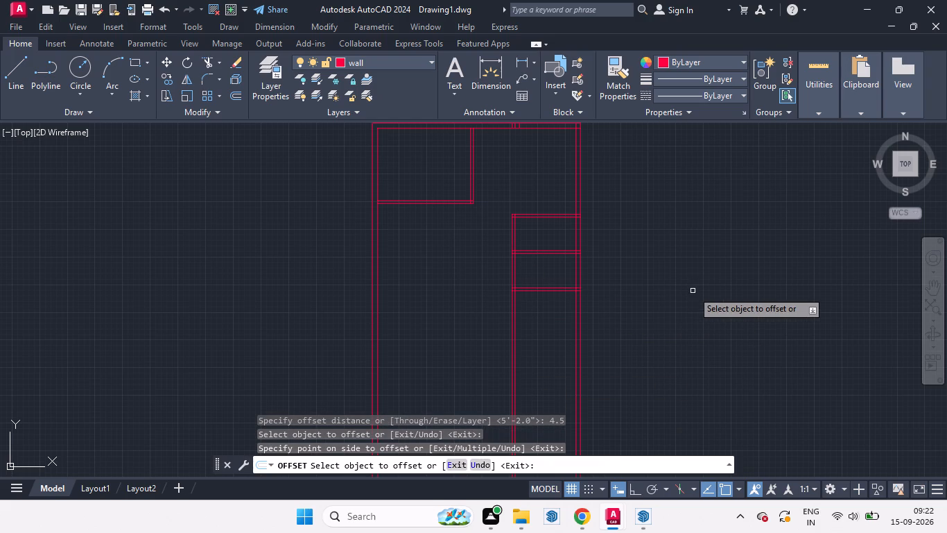
pyautogui.press('space')
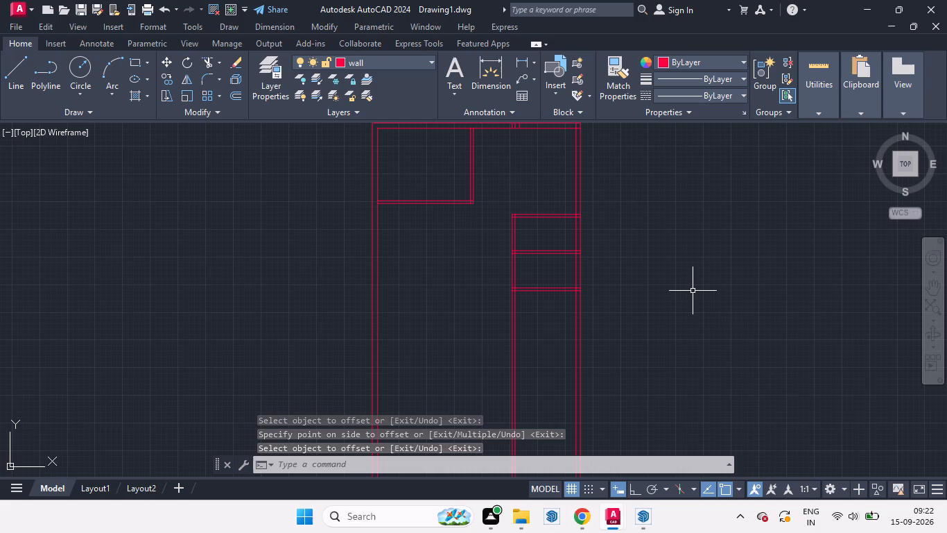
# Trim both vertical partition lines below the second small space's bottom wall.
pyautogui.write('tr')
pyautogui.press('Return')
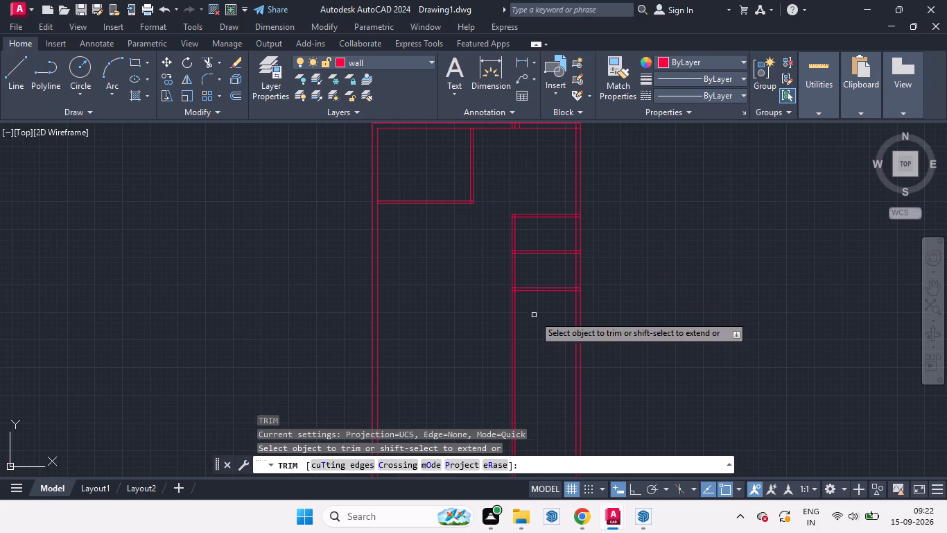
pyautogui.moveTo(534, 314); pyautogui.dragTo(470, 301)
pyautogui.press('space')
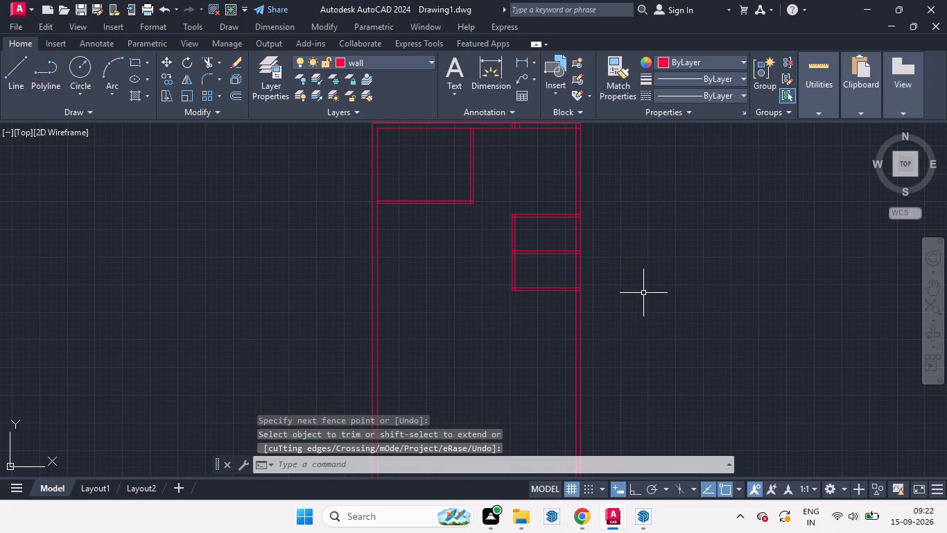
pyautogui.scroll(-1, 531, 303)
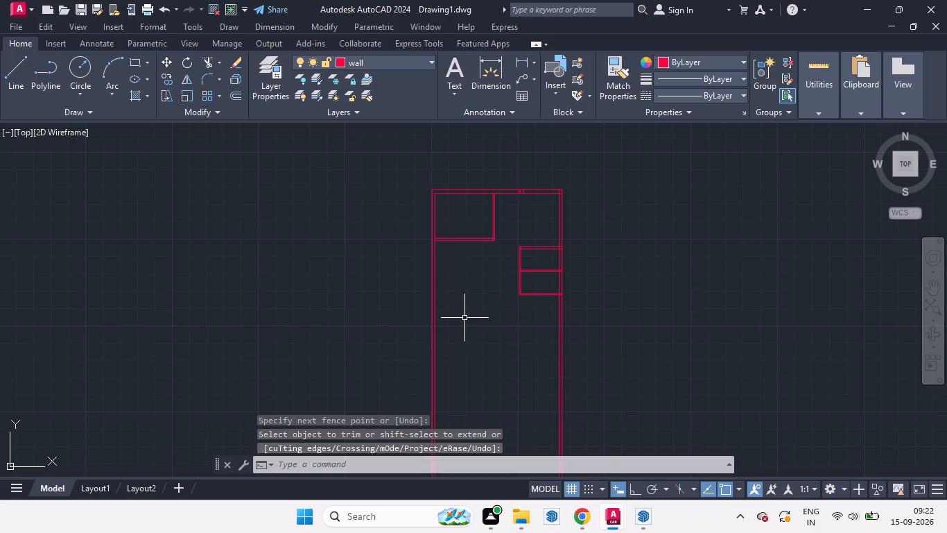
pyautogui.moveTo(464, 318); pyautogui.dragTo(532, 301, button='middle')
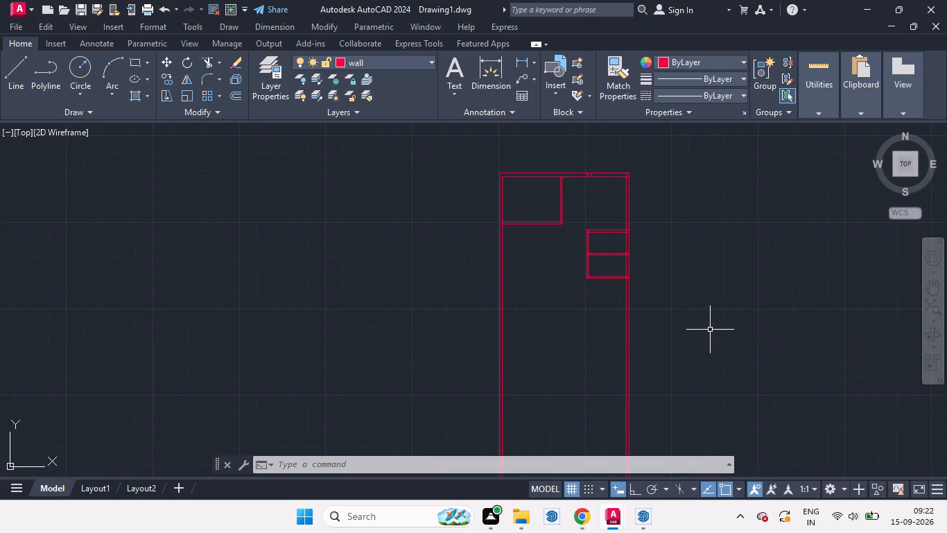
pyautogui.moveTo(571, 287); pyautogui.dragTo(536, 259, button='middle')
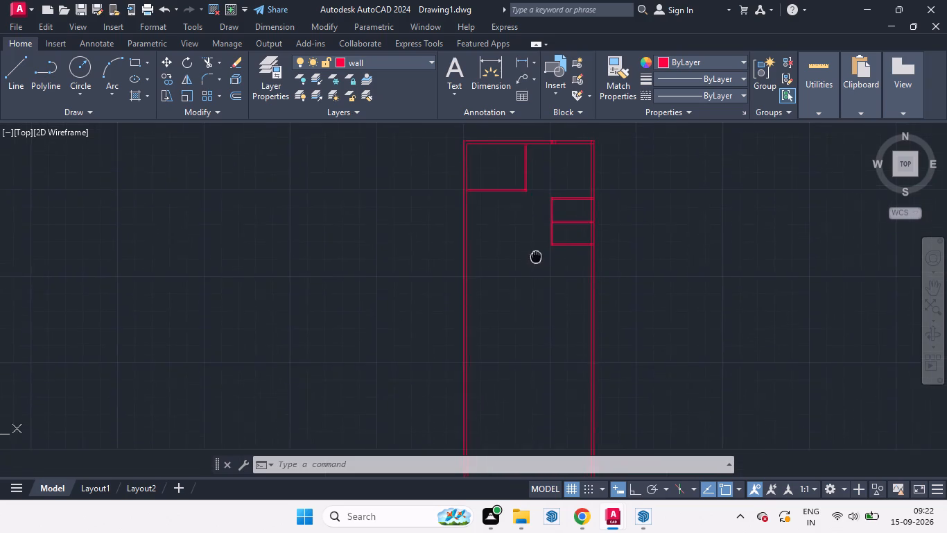
# Offset the left outer wall's inner line 10'2" toward the inside of the plan.
pyautogui.moveTo(536, 259); pyautogui.dragTo(530, 276, button='middle')
pyautogui.scroll(1, 528, 235)
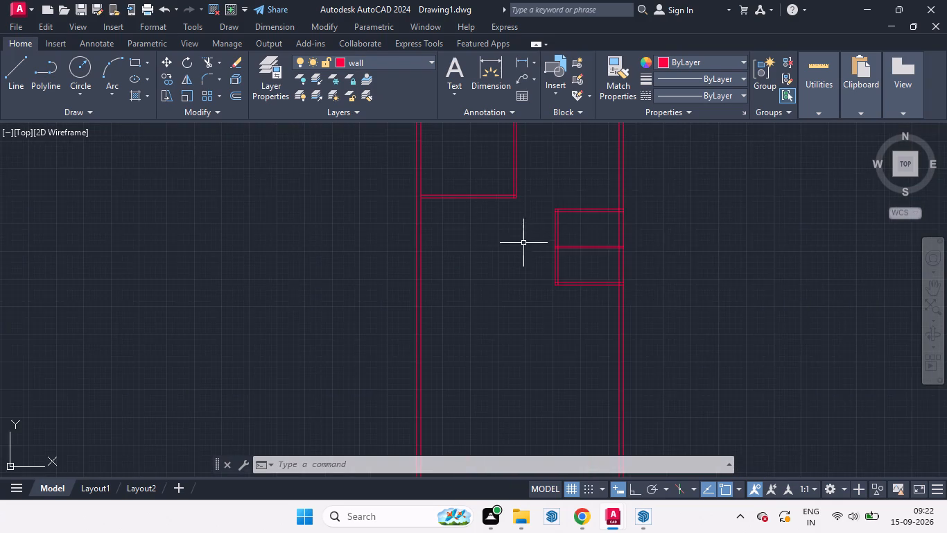
pyautogui.moveTo(523, 258); pyautogui.dragTo(523, 299, button='middle')
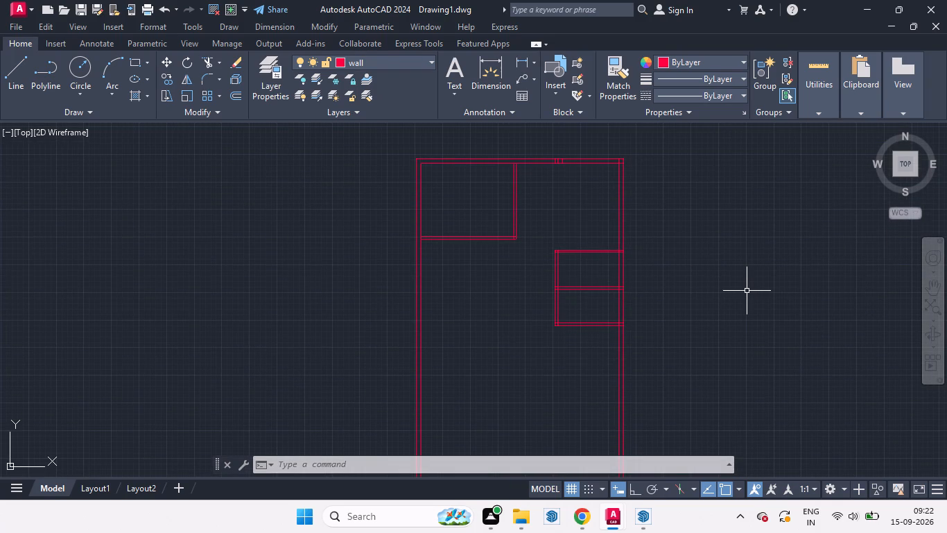
pyautogui.press('o')
pyautogui.press('Return')
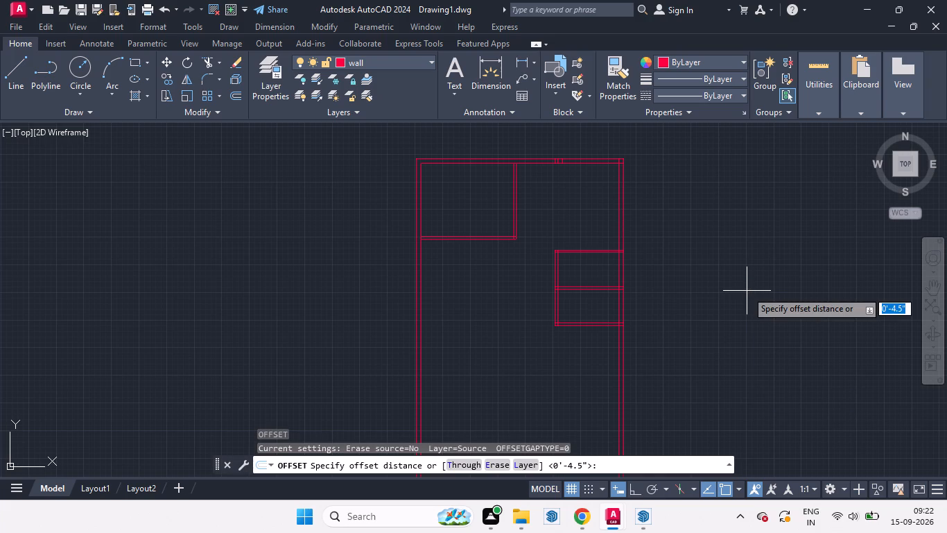
pyautogui.write("10'")
pyautogui.press('2')
pyautogui.press('Return')
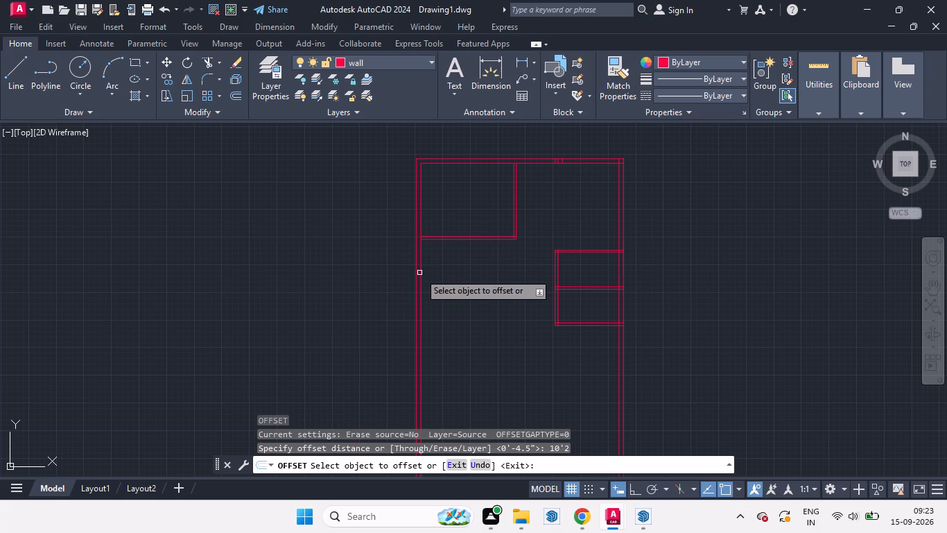
pyautogui.moveTo(419, 273); pyautogui.dragTo(494, 285)
pyautogui.click(494, 285)
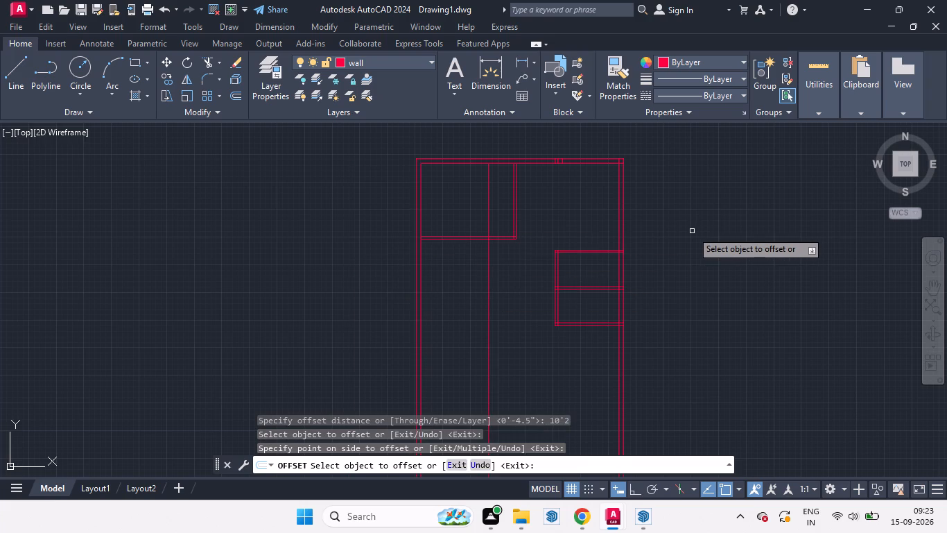
pyautogui.press('space')
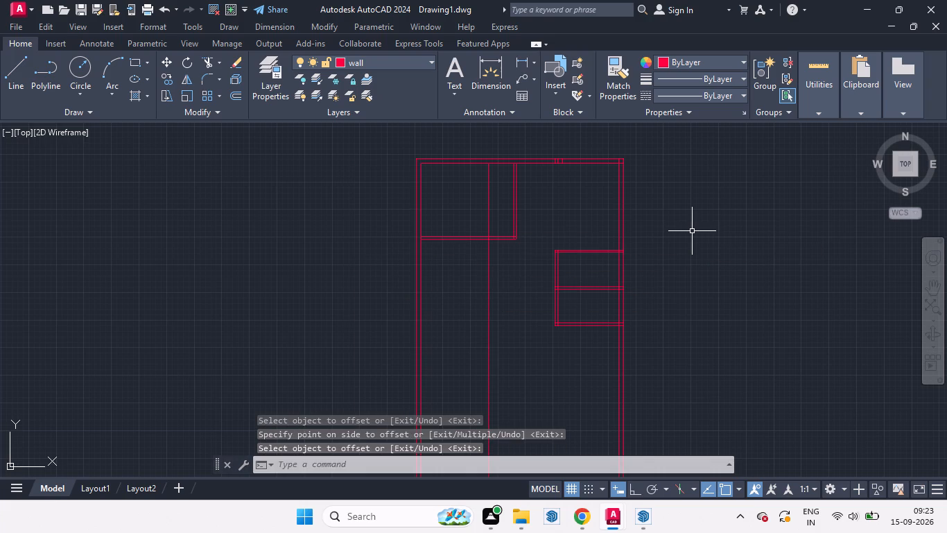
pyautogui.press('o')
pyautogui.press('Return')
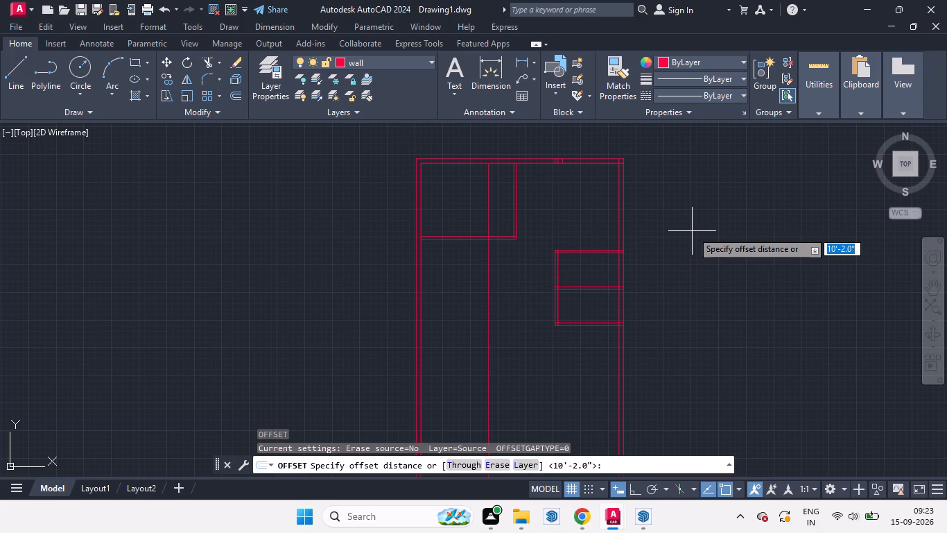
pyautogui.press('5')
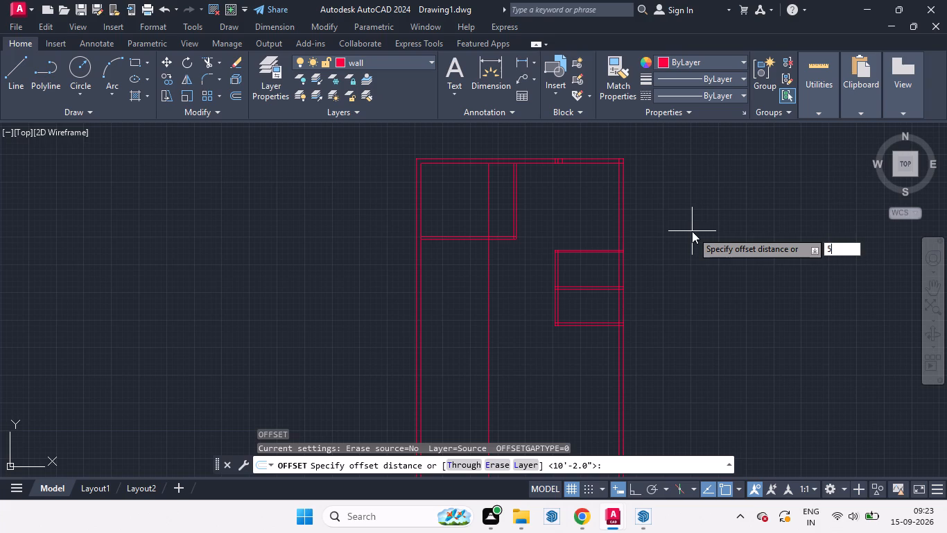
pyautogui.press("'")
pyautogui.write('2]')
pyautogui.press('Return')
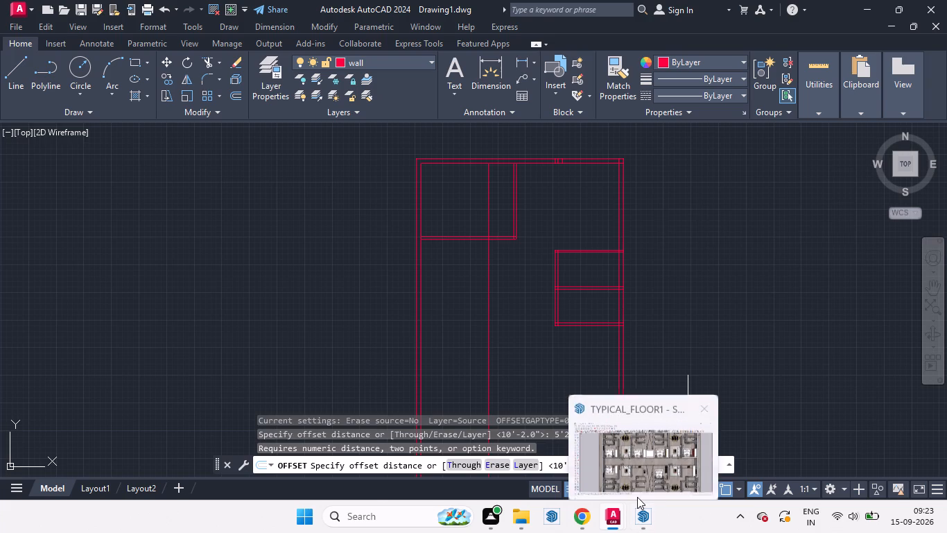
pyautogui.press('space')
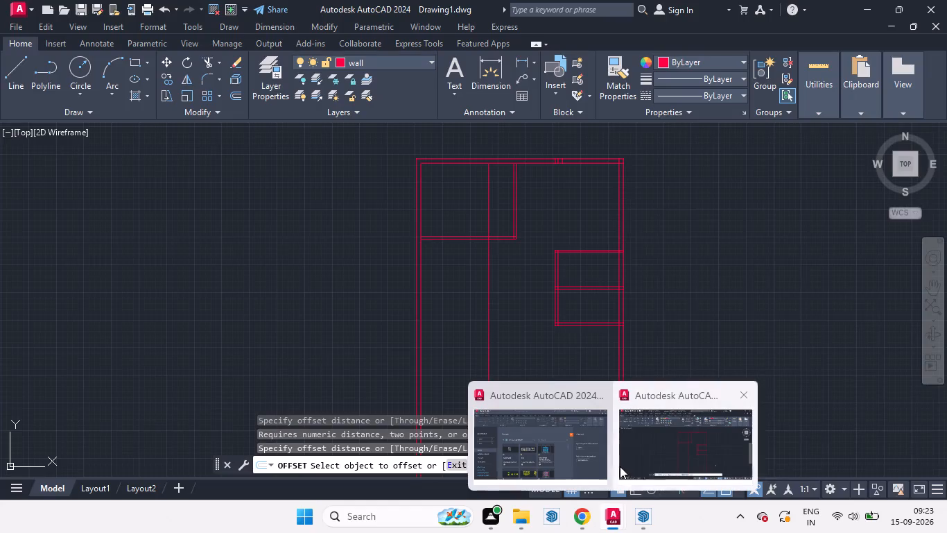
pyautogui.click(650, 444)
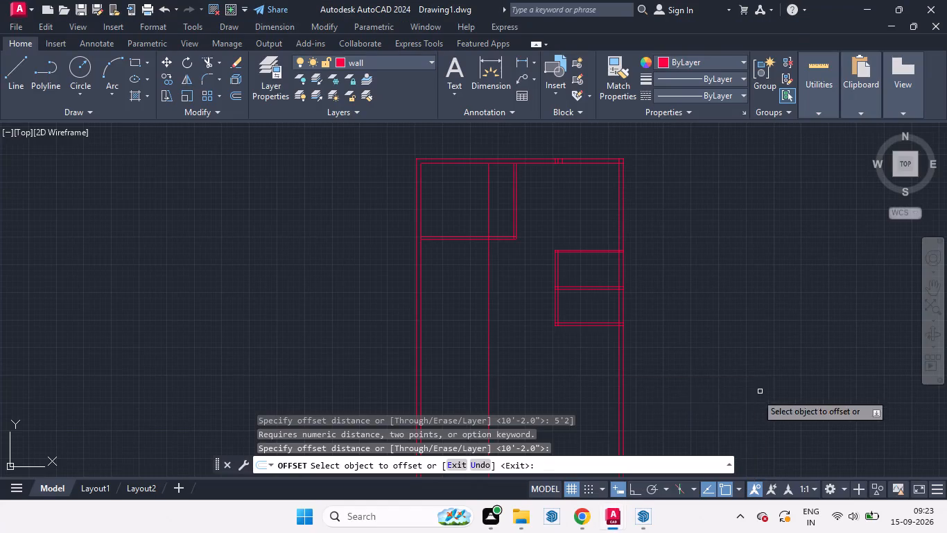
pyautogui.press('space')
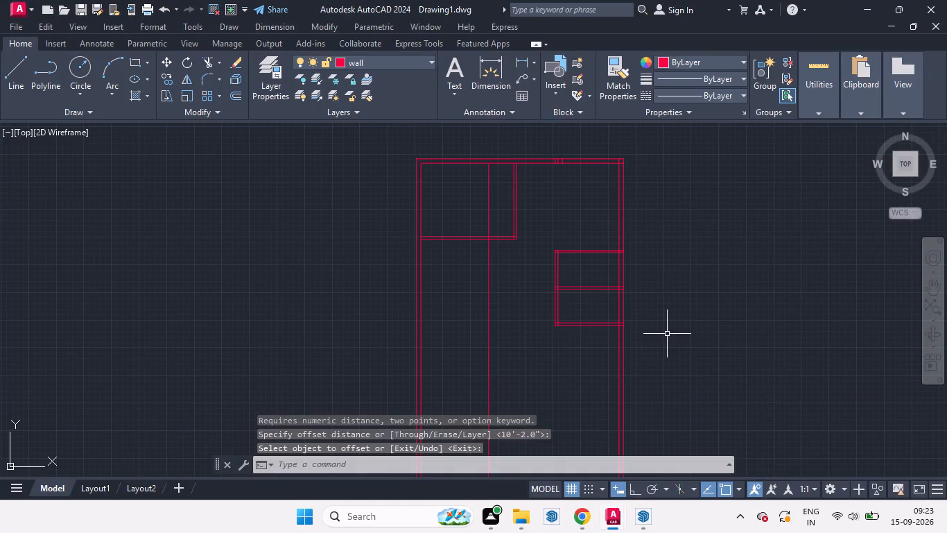
# Offset the lower line of the 14' by 11' room's bottom wall 5'2" downward.
pyautogui.press('o')
pyautogui.press('Return')
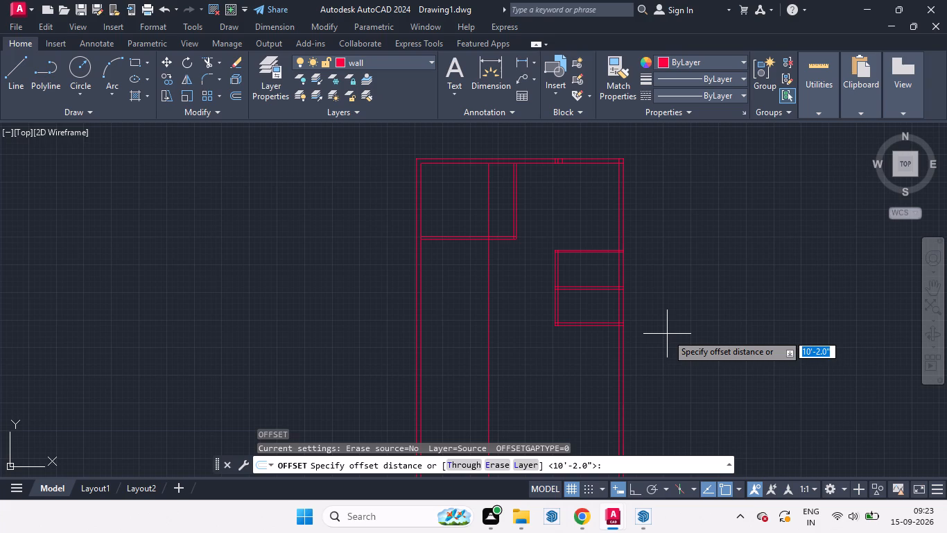
pyautogui.write("5'2")
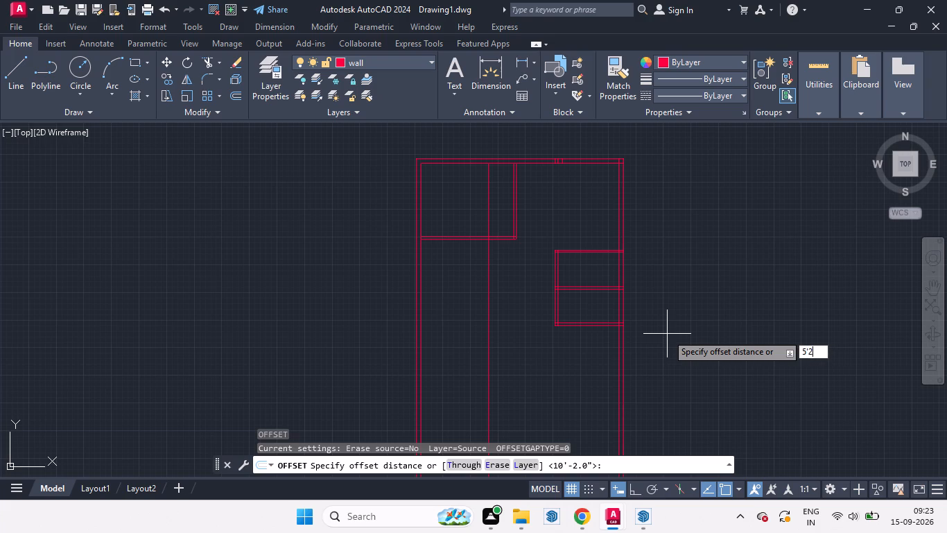
pyautogui.press('Return')
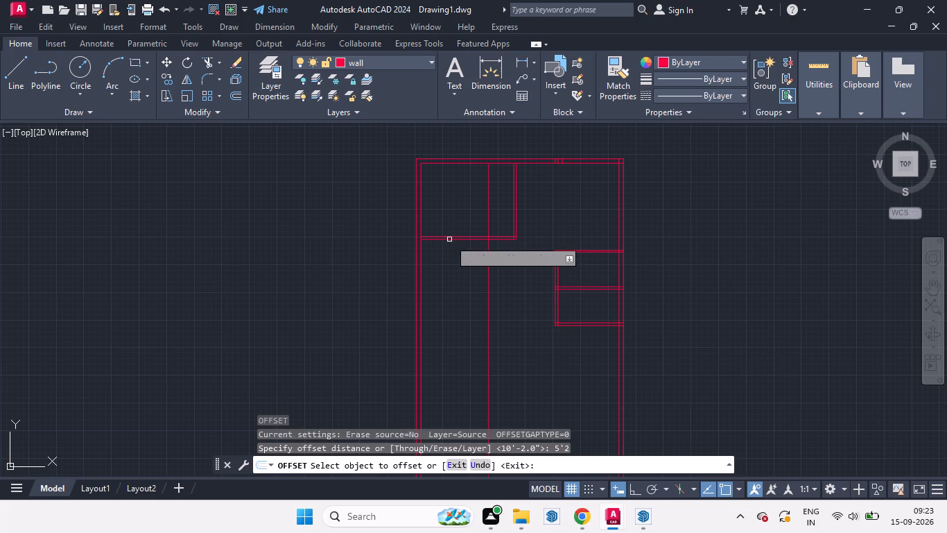
pyautogui.moveTo(449, 239); pyautogui.dragTo(450, 297)
pyautogui.click(450, 297)
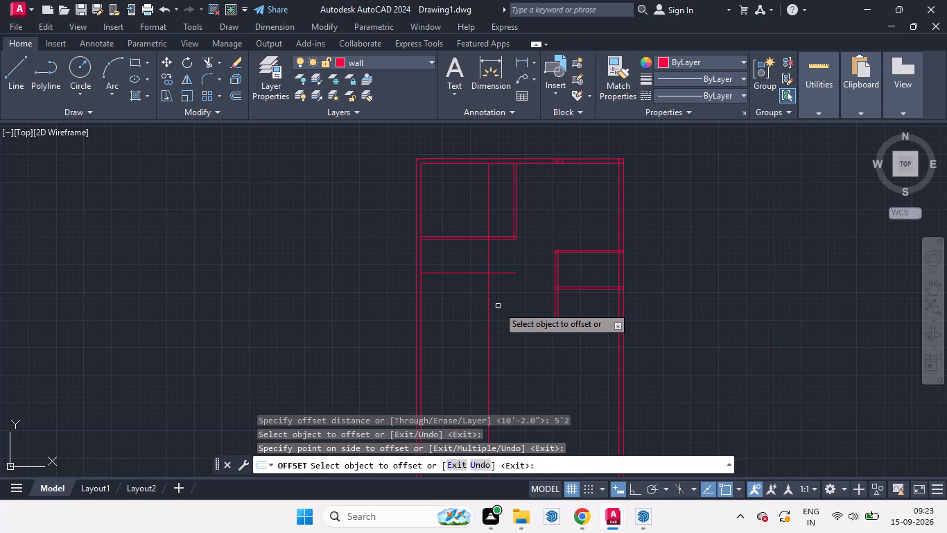
pyautogui.press('space')
# Offset the new vertical line 4.5 inches rightward and the new horizontal line 4.5 inches downward to form partition walls.
pyautogui.write('o')
pyautogui.press('Return')
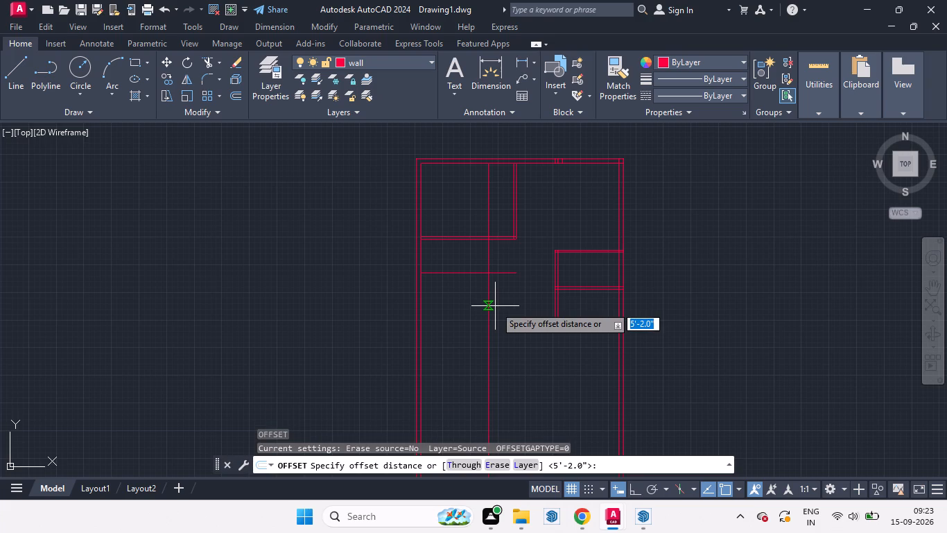
pyautogui.press('4')
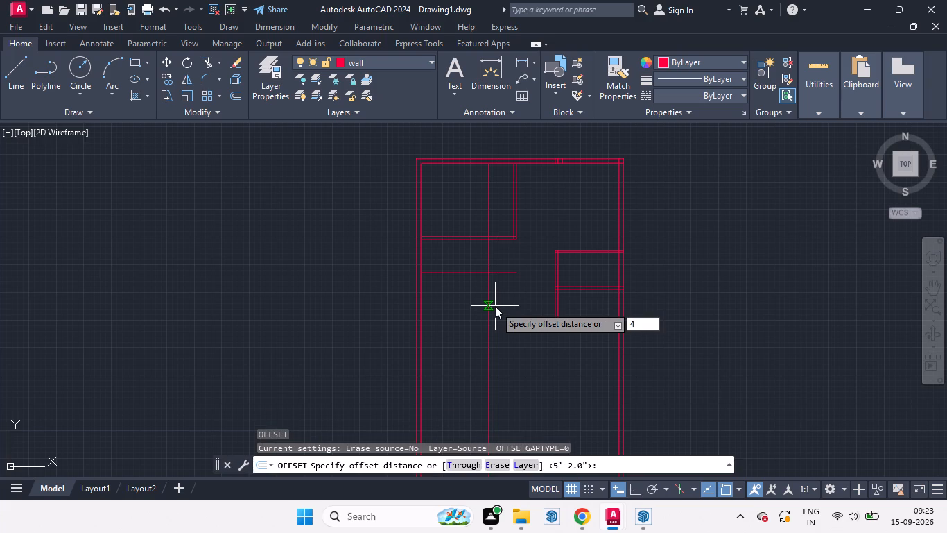
pyautogui.write('.5')
pyautogui.press('Return')
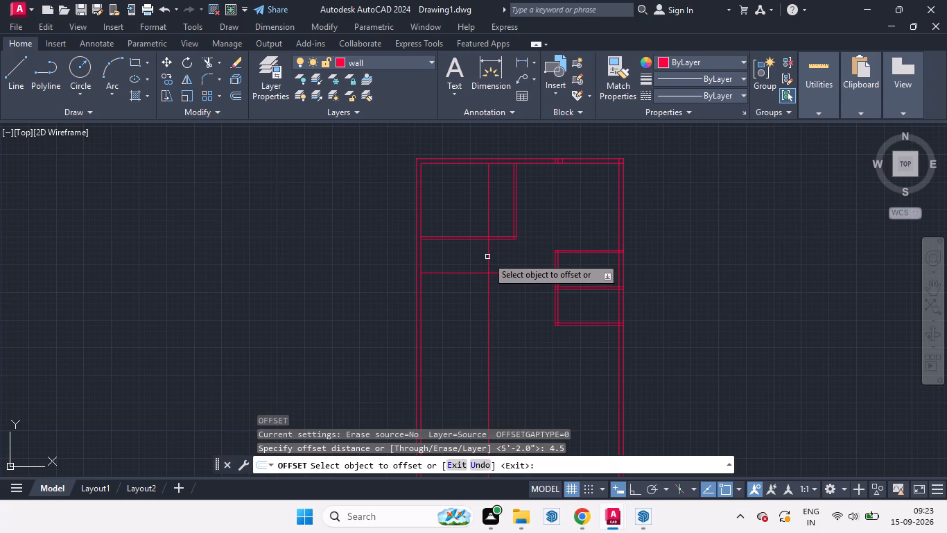
pyautogui.moveTo(487, 257); pyautogui.dragTo(529, 260)
pyautogui.click(529, 260)
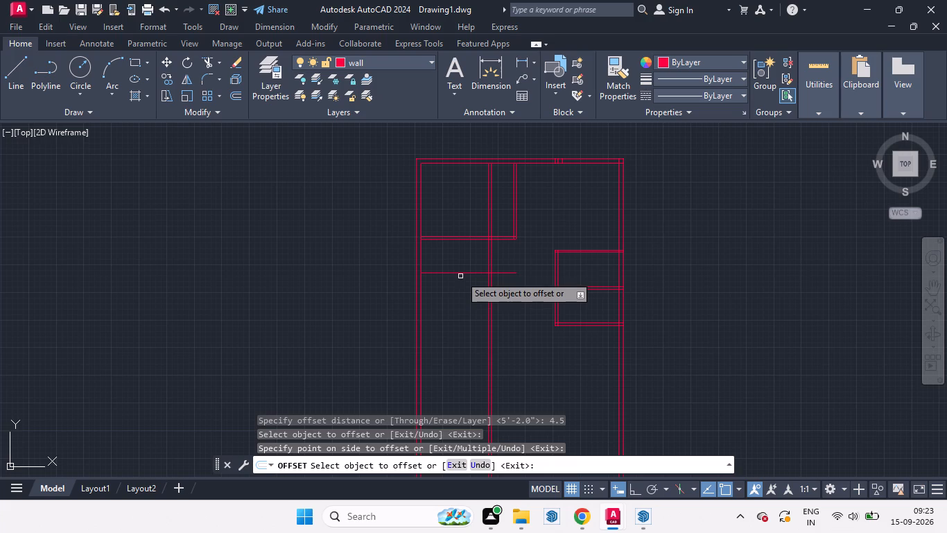
pyautogui.moveTo(460, 274); pyautogui.dragTo(460, 330)
pyautogui.click(460, 330)
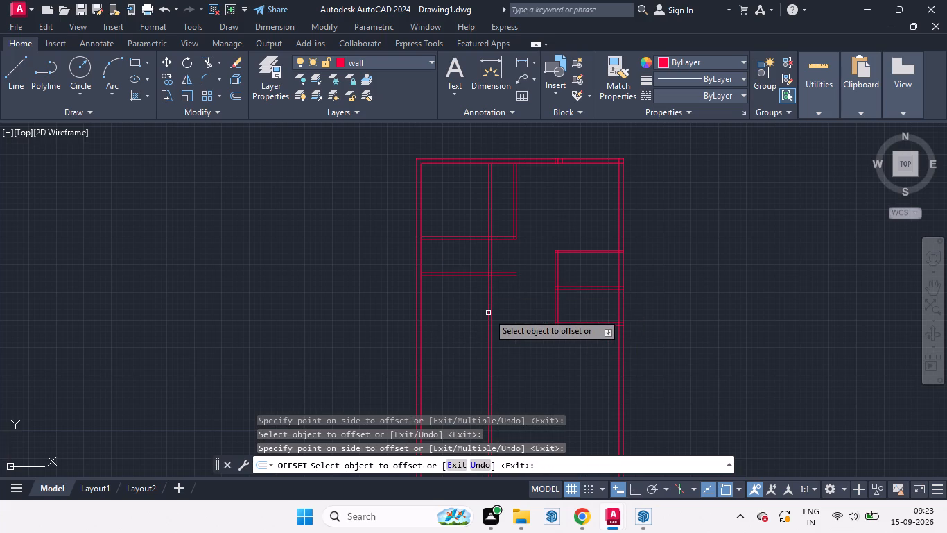
pyautogui.press('space')
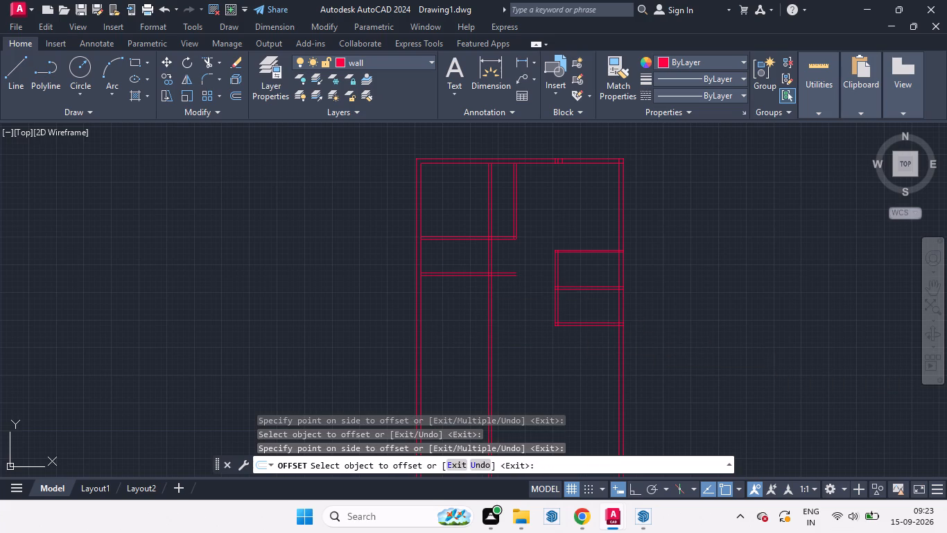
# Trim the vertical partition lines inside the 14' by 11' room and the horizontal partition lines extending right of the vertical partition.
pyautogui.write('tr')
pyautogui.press('Return')
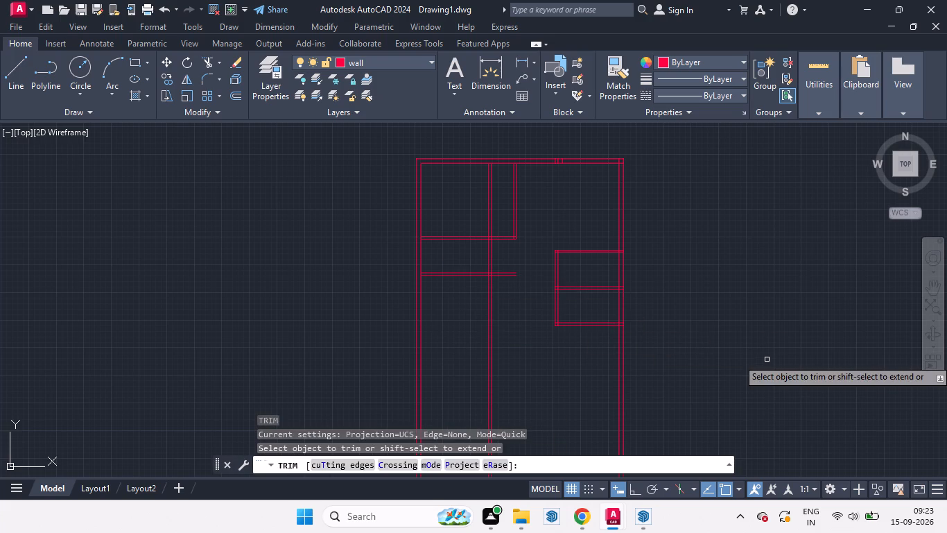
pyautogui.moveTo(500, 198); pyautogui.dragTo(458, 192)
pyautogui.moveTo(507, 261); pyautogui.dragTo(510, 269)
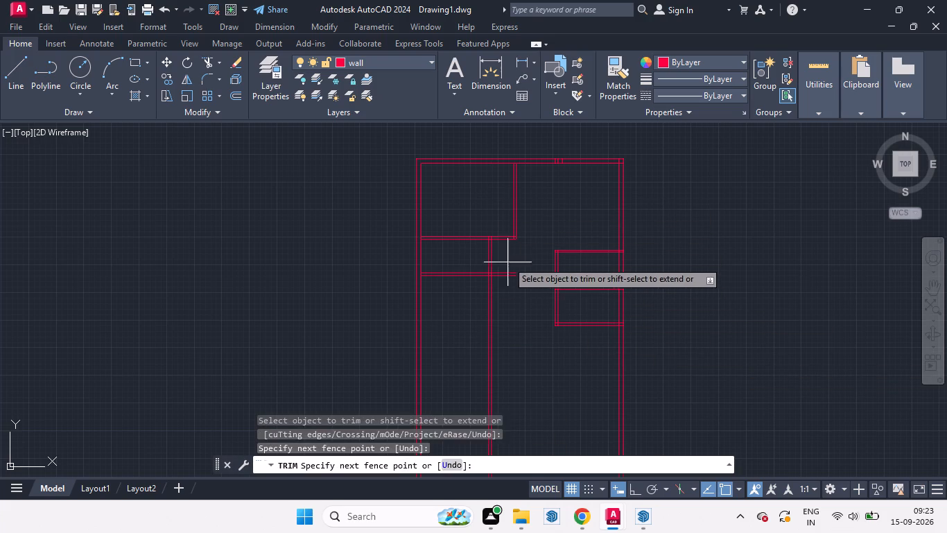
pyautogui.moveTo(510, 269); pyautogui.dragTo(510, 314)
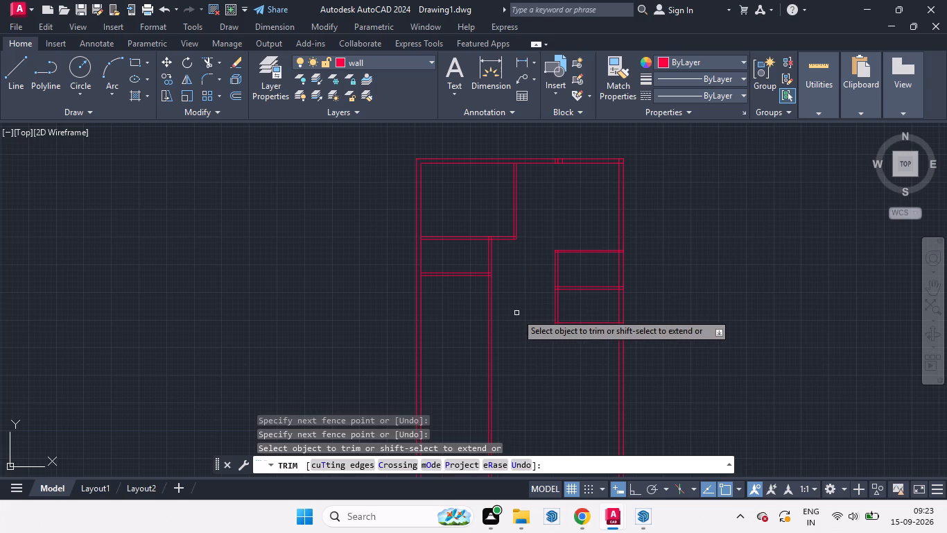
pyautogui.press('space')
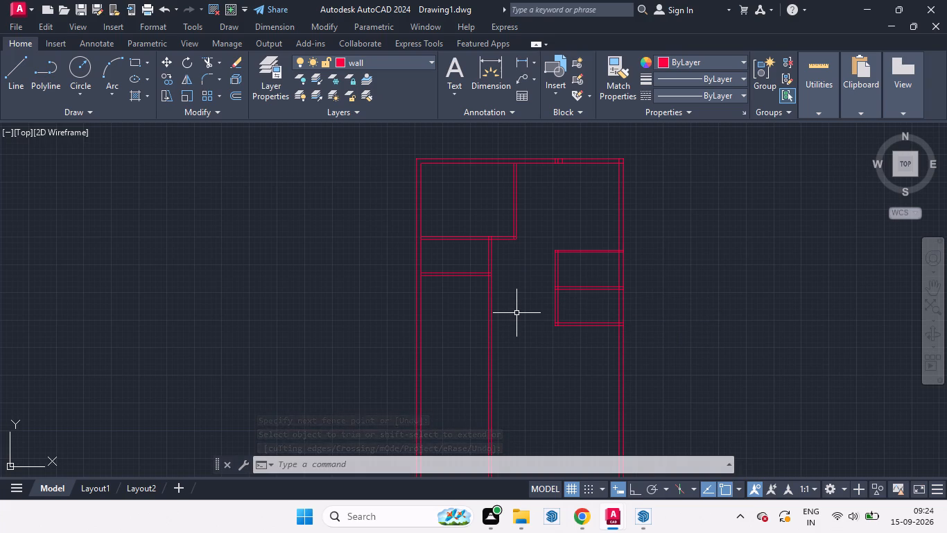
# Offset the lower line of the 10'2" by 5'2" space's bottom wall 10'1" downward.
pyautogui.press('o')
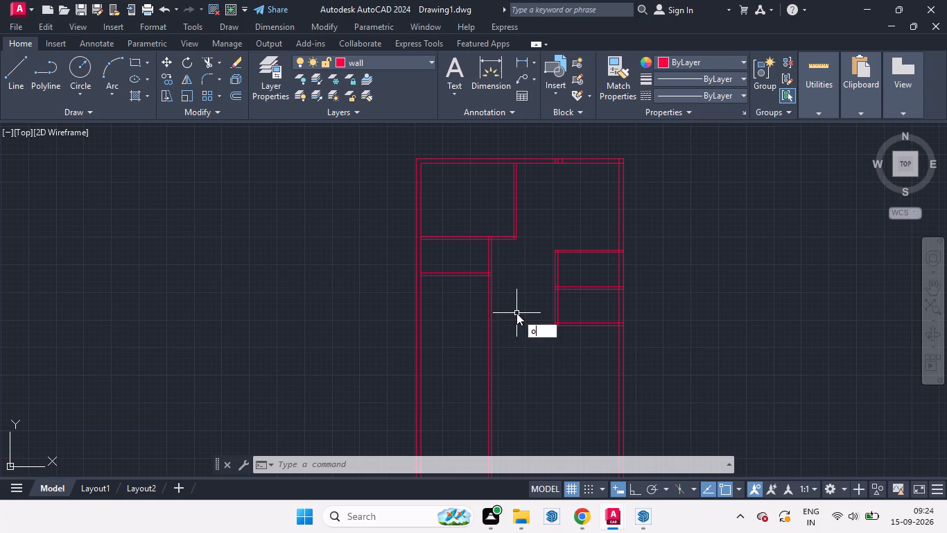
pyautogui.press('Return')
pyautogui.write("10'")
pyautogui.press('1')
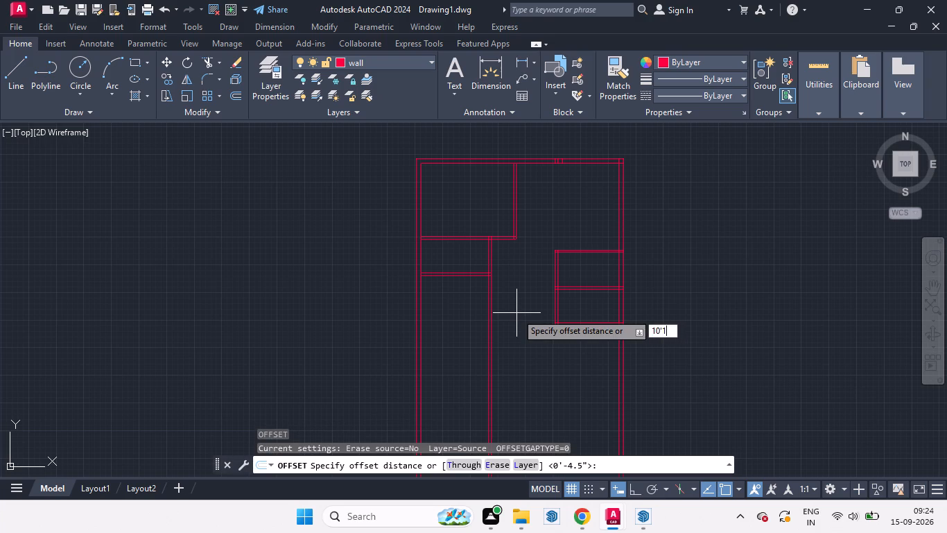
pyautogui.press('Return')
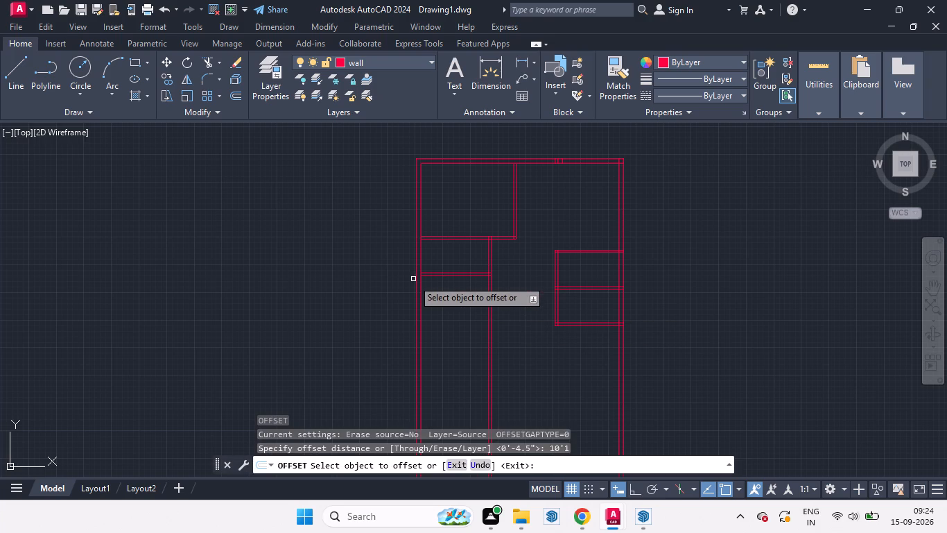
pyautogui.moveTo(450, 278); pyautogui.dragTo(449, 356)
pyautogui.click(449, 357)
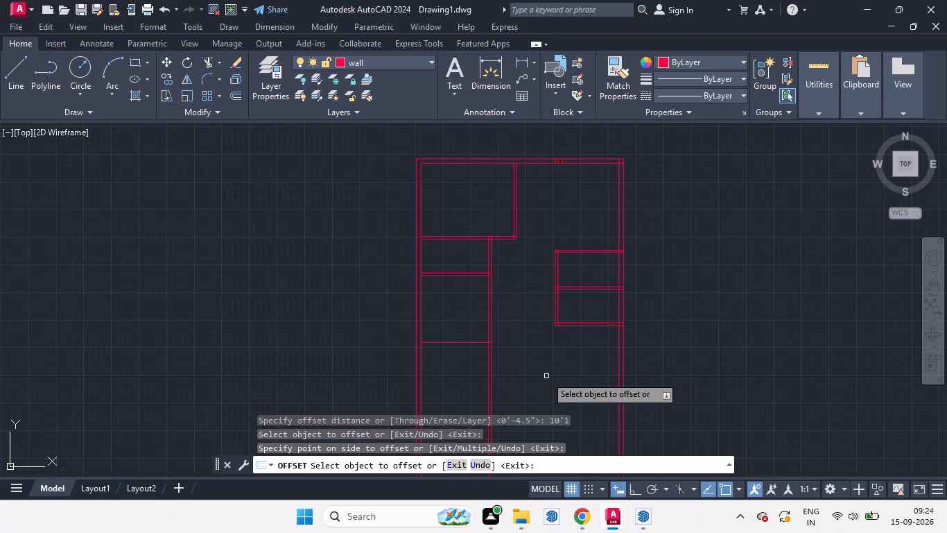
pyautogui.press('space')
# Offset the bottom line of the 10'2" by 10'1" space 9 inches downward to form its bottom wall.
pyautogui.press('o')
pyautogui.press('Return')
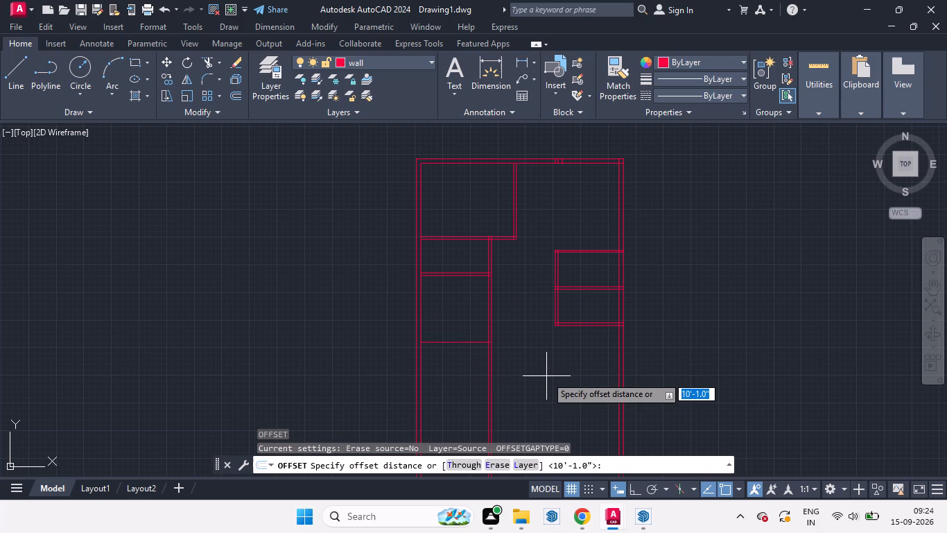
pyautogui.press('9')
pyautogui.press('Return')
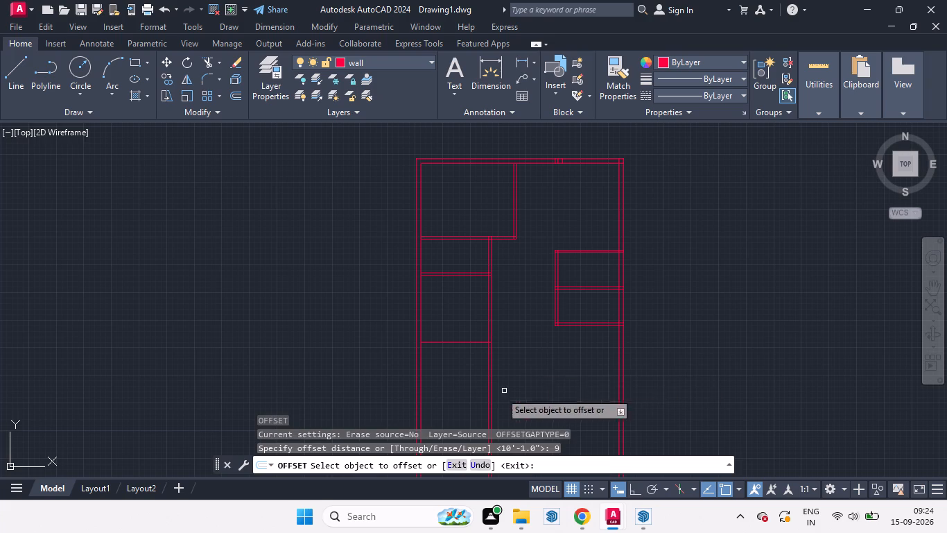
pyautogui.moveTo(441, 342); pyautogui.dragTo(442, 391)
pyautogui.click(442, 391)
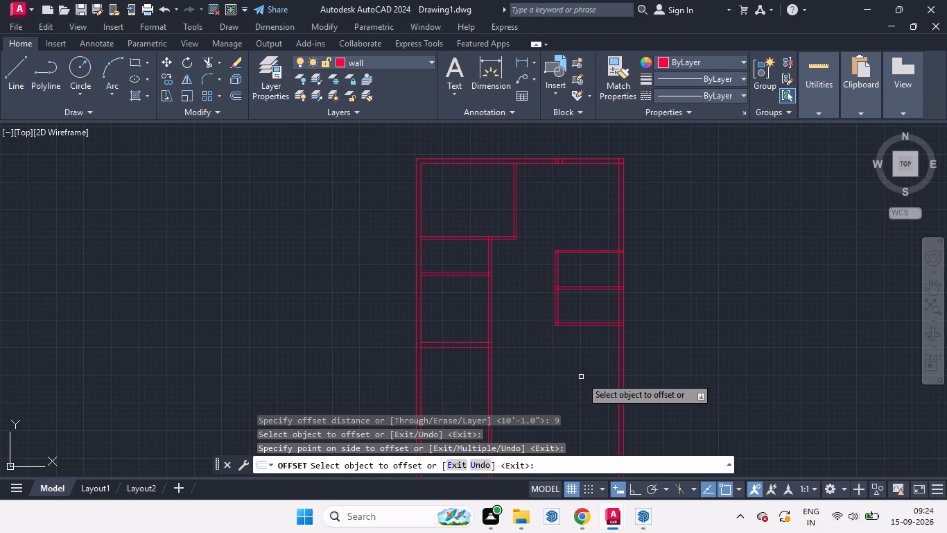
pyautogui.scroll(-1, 580, 352)
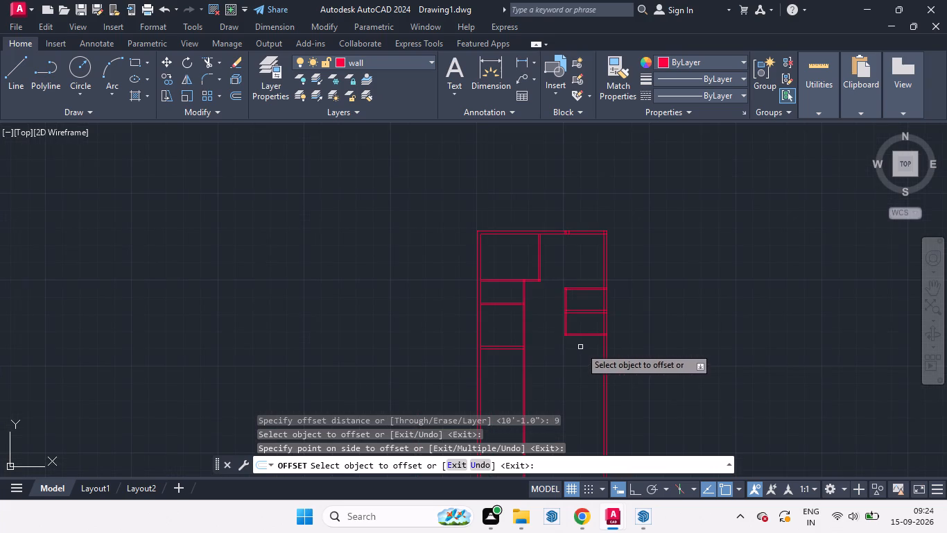
pyautogui.scroll(1, 564, 371)
pyautogui.moveTo(556, 368); pyautogui.dragTo(523, 359, button='middle')
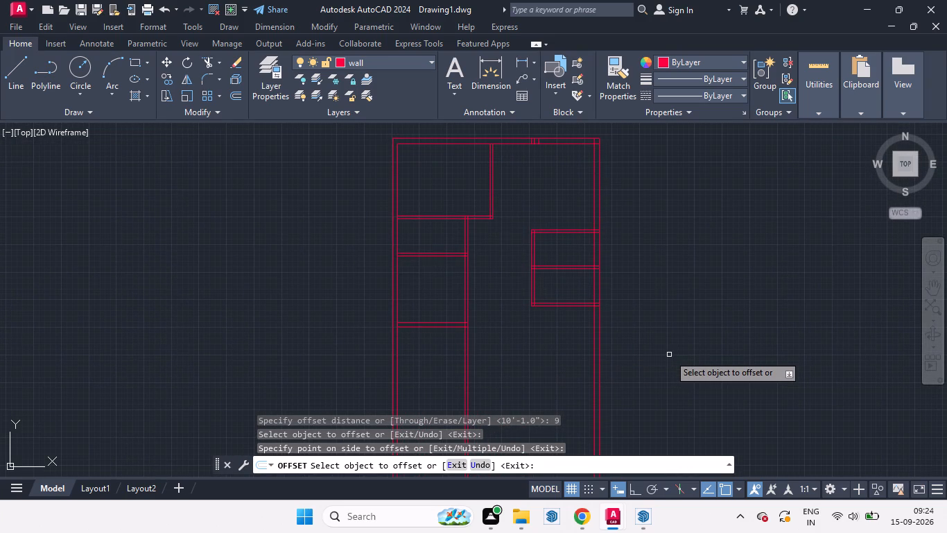
pyautogui.press('space')
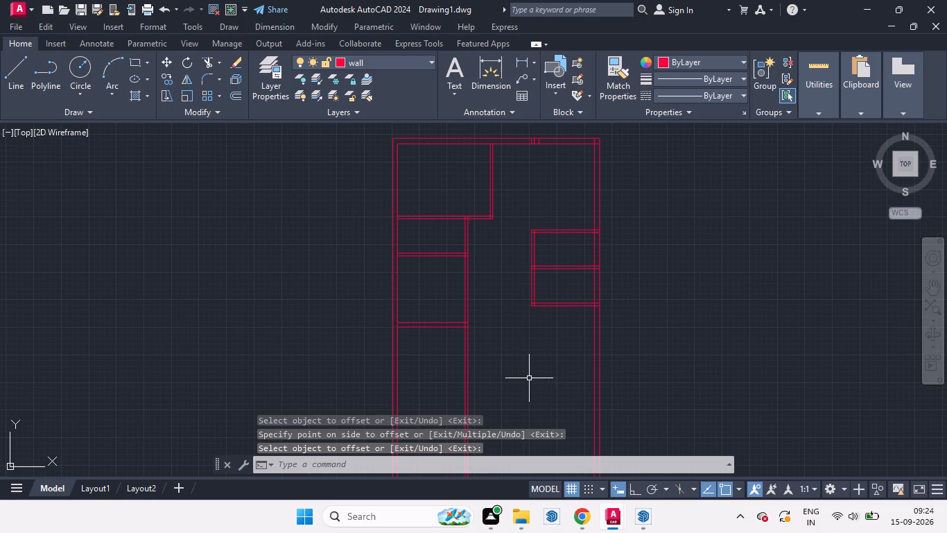
# Extend the lower line of the new 9-inch bottom wall to the outer line of the left exterior wall.
pyautogui.moveTo(503, 378); pyautogui.dragTo(510, 335, button='middle')
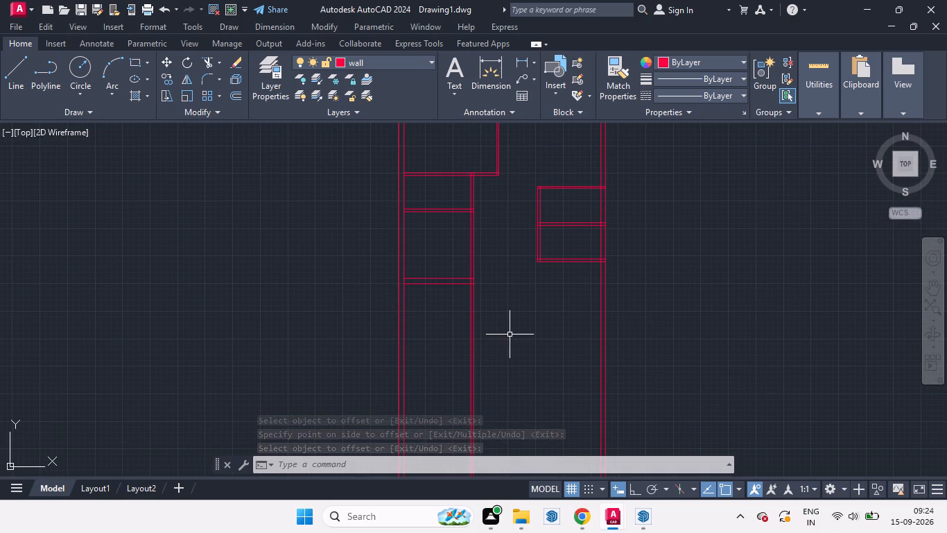
pyautogui.write('ex')
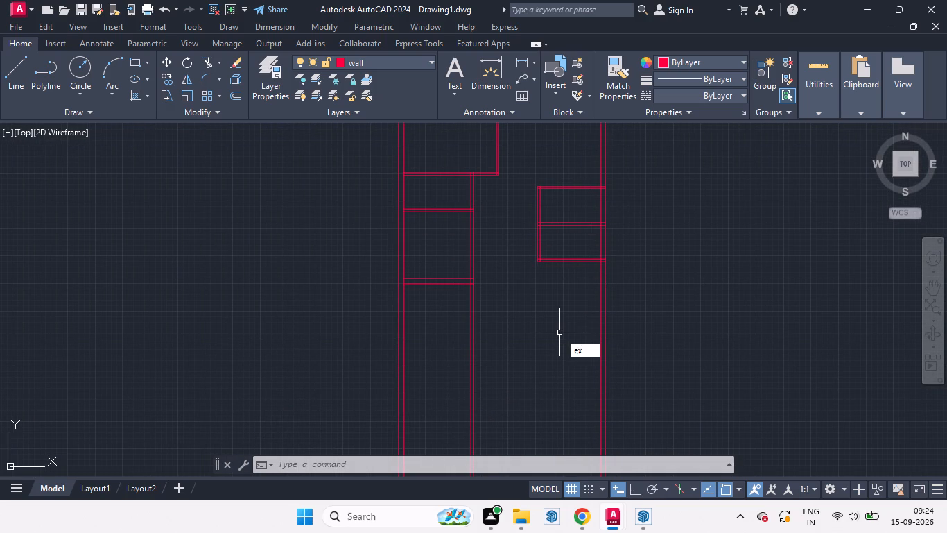
pyautogui.press('Return')
pyautogui.click(407, 285)
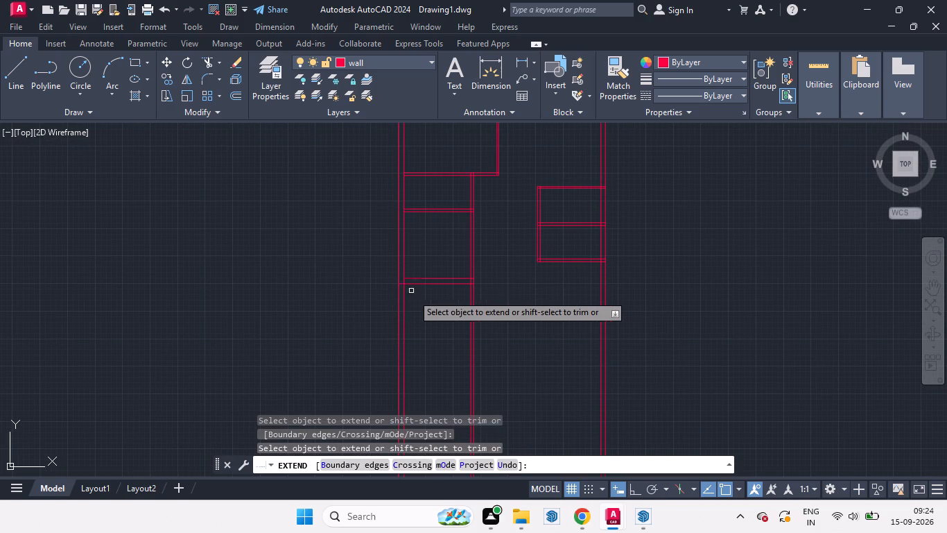
pyautogui.press('space')
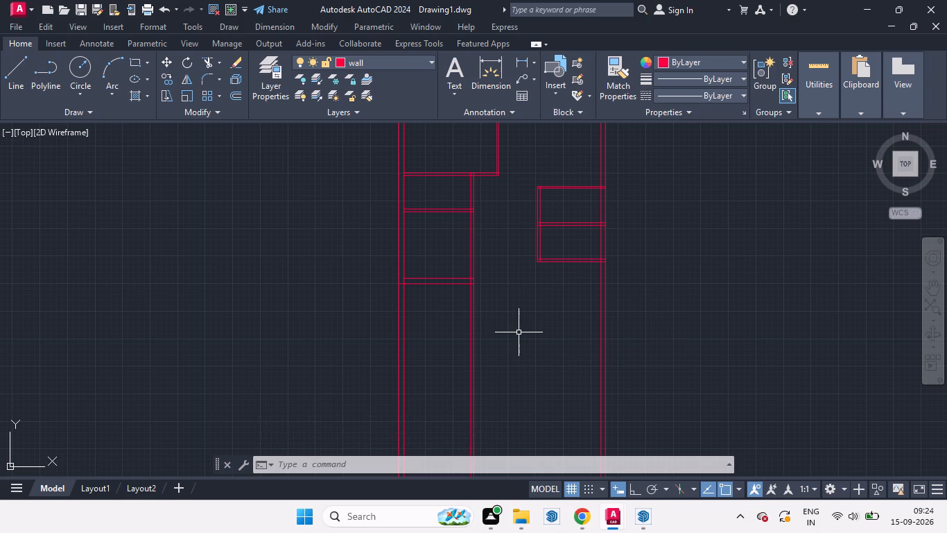
# Offset the inner line of the left exterior wall 4' rightward.
pyautogui.moveTo(519, 332); pyautogui.dragTo(519, 323, button='middle')
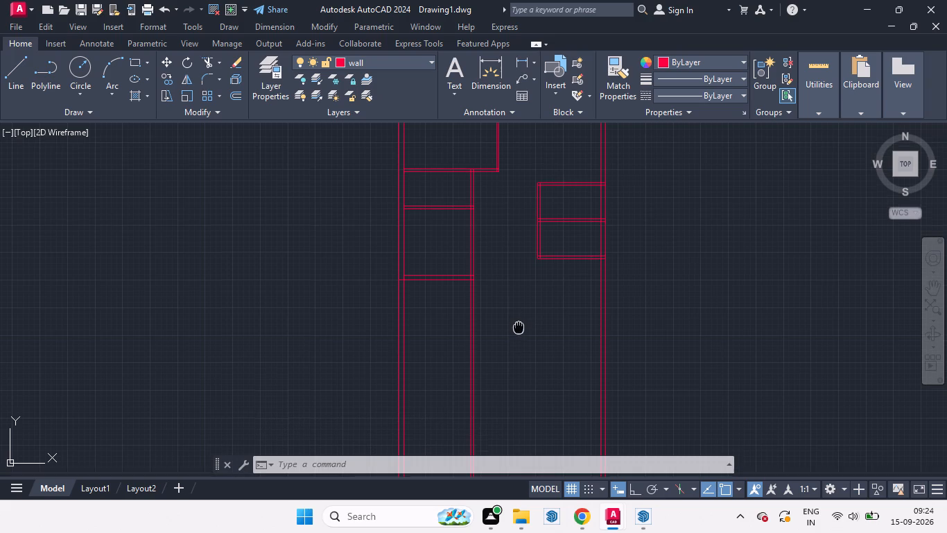
pyautogui.moveTo(519, 323); pyautogui.dragTo(532, 314, button='middle')
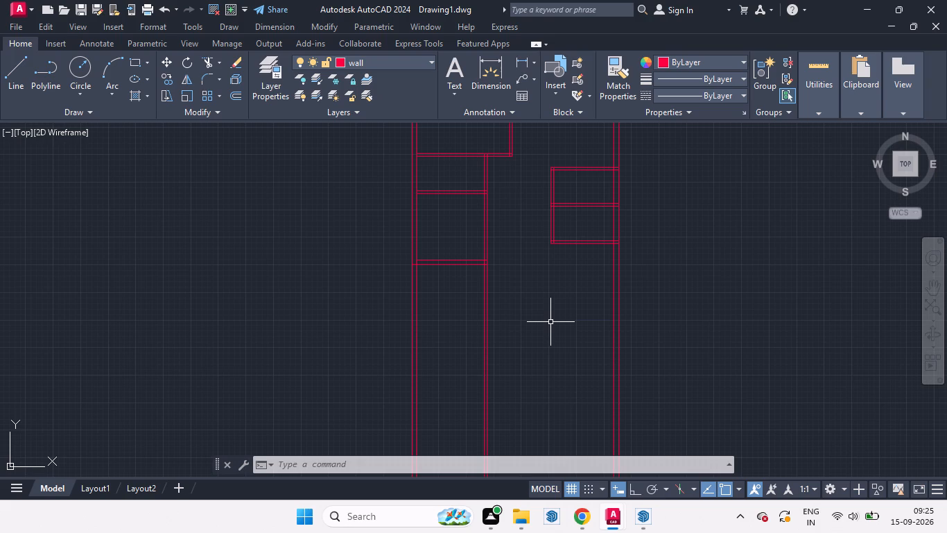
pyautogui.press('o')
pyautogui.press('Return')
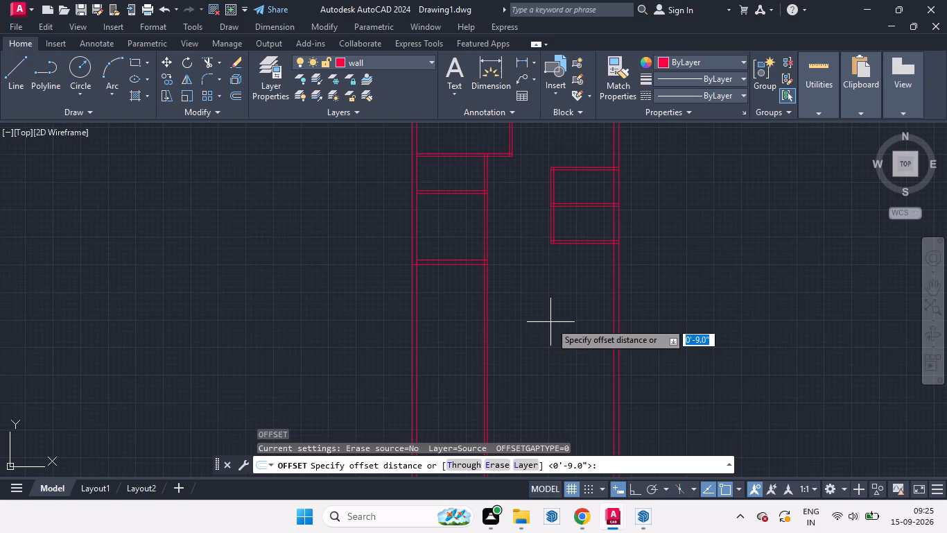
pyautogui.write("4'")
pyautogui.press('Return')
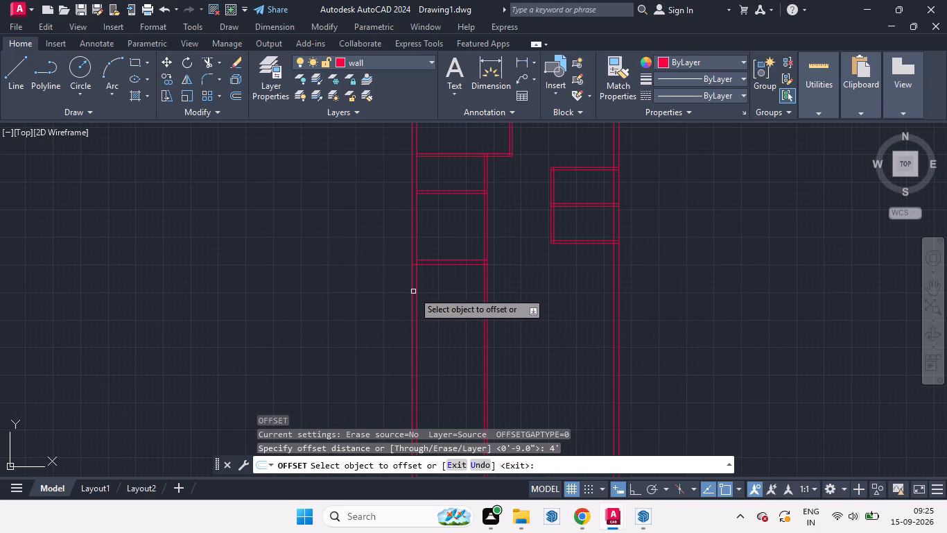
pyautogui.moveTo(416, 291); pyautogui.dragTo(461, 298)
pyautogui.click(461, 298)
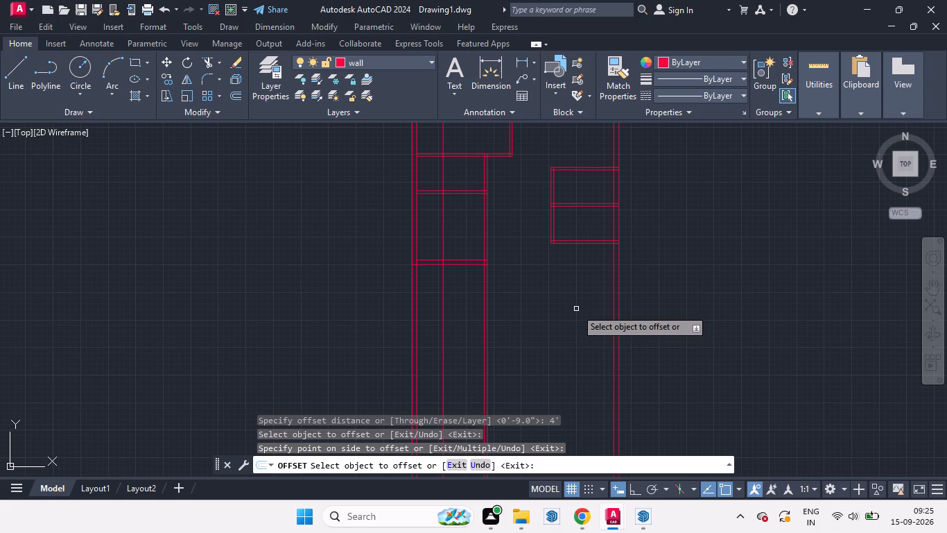
pyautogui.press('space')
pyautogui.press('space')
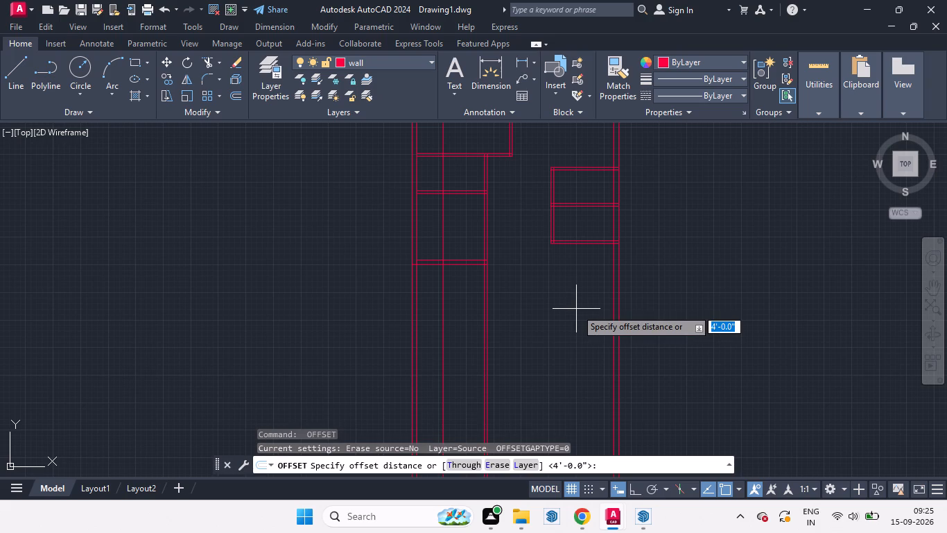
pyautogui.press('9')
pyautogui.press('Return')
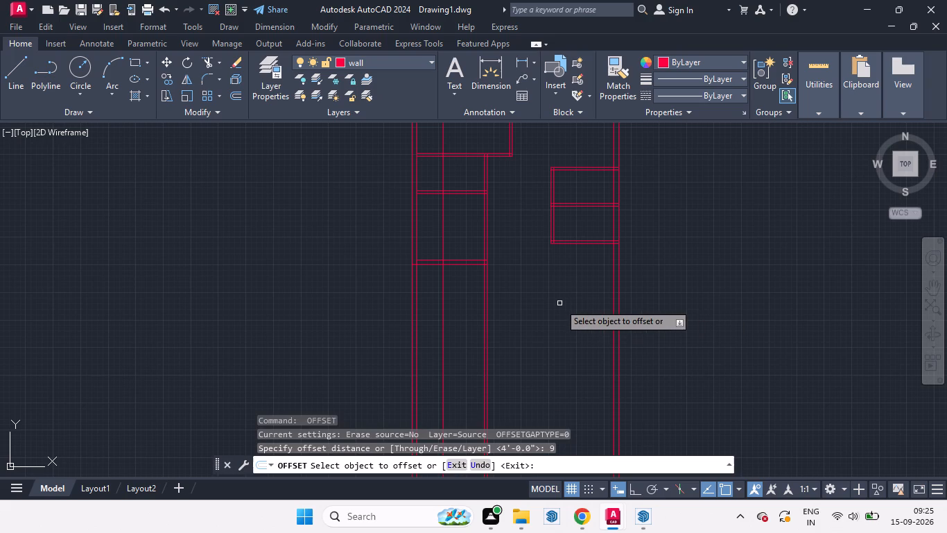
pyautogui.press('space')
# Trim the new vertical line out of the two 10'2"-wide spaces and the 14' by 11' room above the 9-inch horizontal wall.
pyautogui.write('tr')
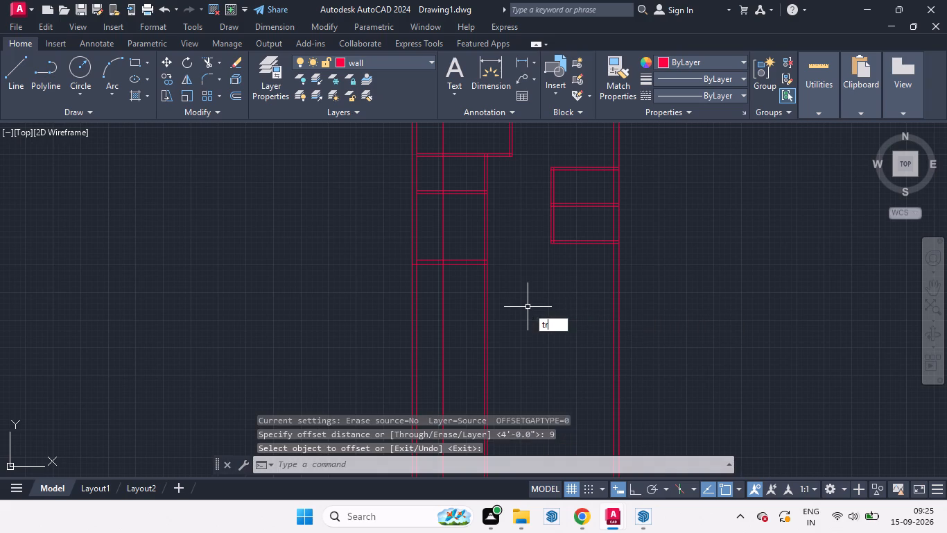
pyautogui.press('Return')
pyautogui.moveTo(453, 235); pyautogui.dragTo(420, 230)
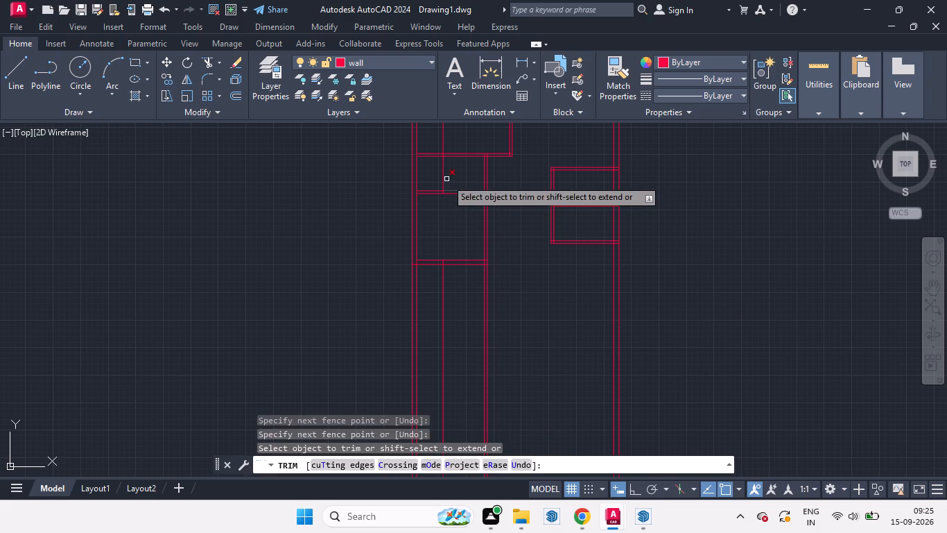
pyautogui.moveTo(449, 169); pyautogui.dragTo(442, 166)
pyautogui.click(443, 173)
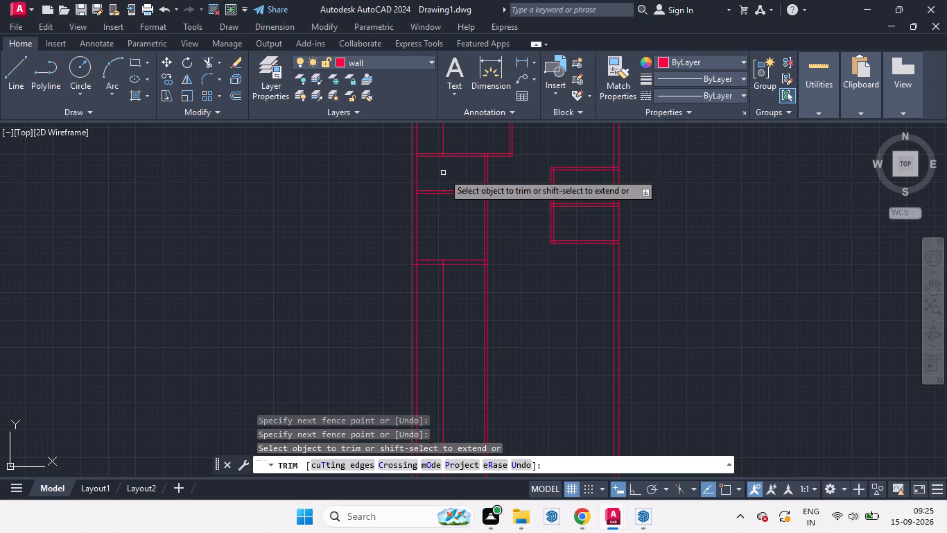
pyautogui.moveTo(451, 142); pyautogui.dragTo(408, 129)
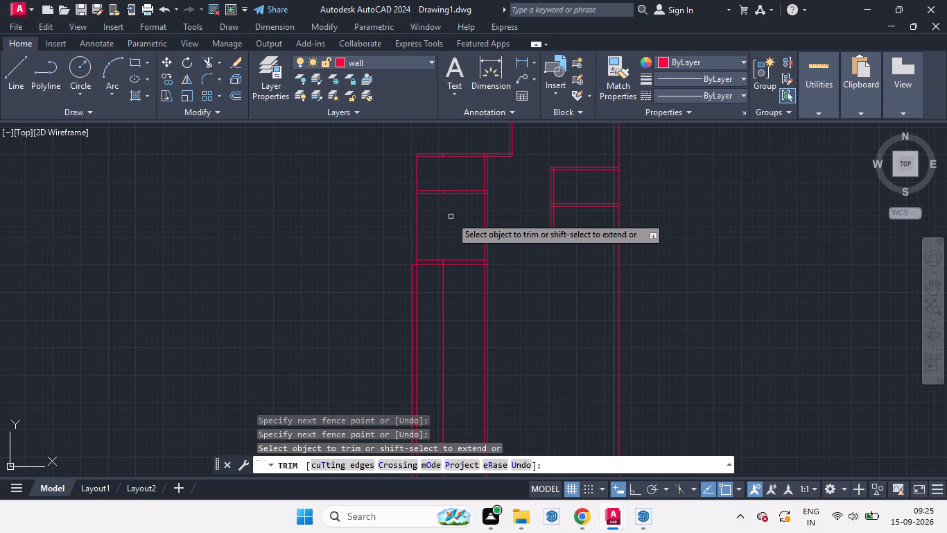
pyautogui.hotkey('ctrl', 'z')
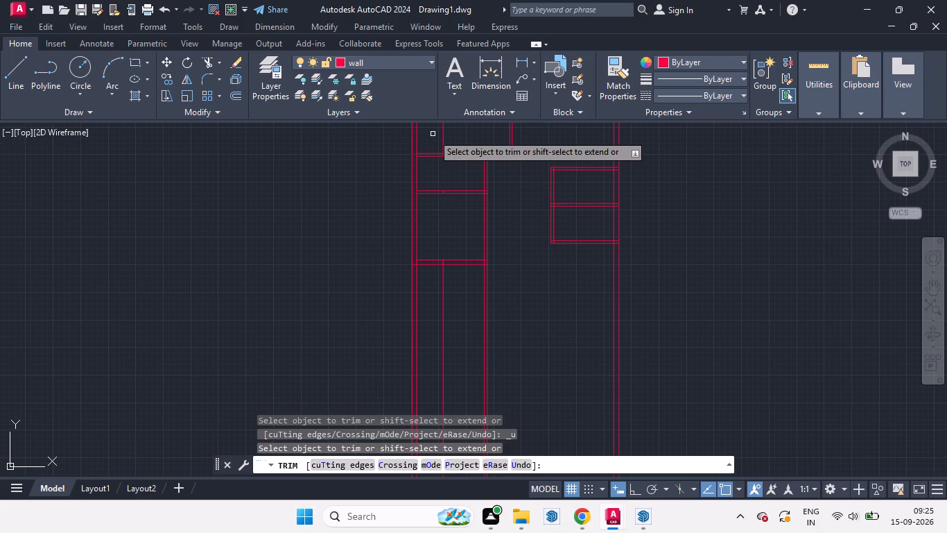
pyautogui.click(444, 134)
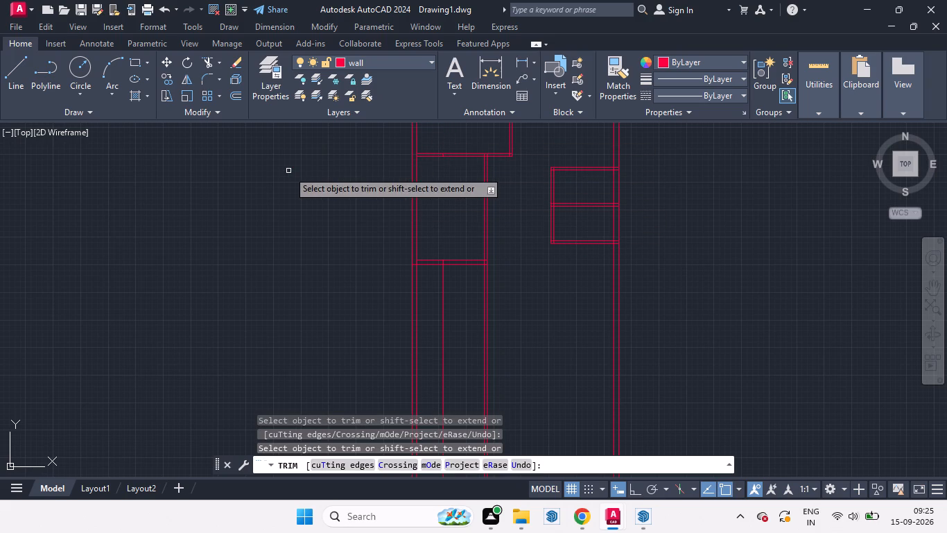
pyautogui.press('space')
# Offset the trimmed vertical line 9 inches rightward to form a wall below the 10'2" by 10'1" space.
pyautogui.press('o')
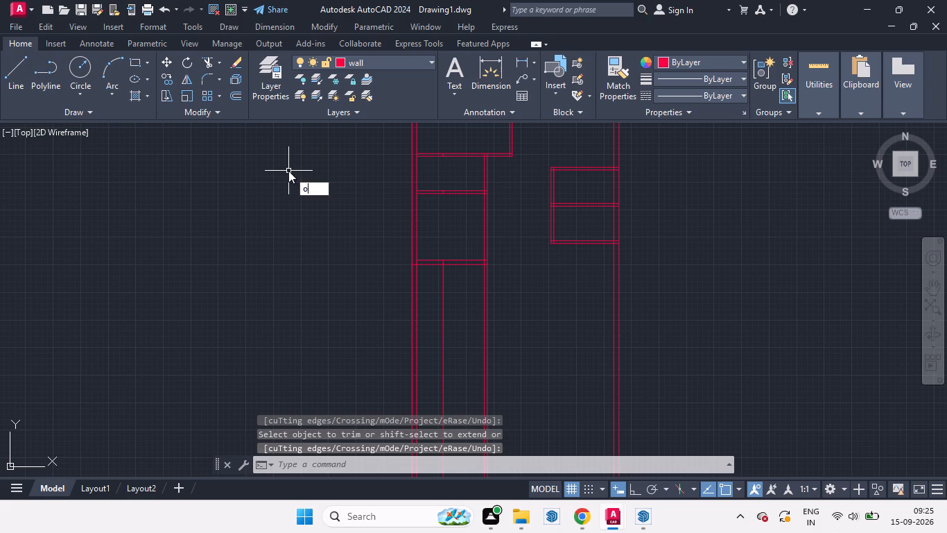
pyautogui.press('Return')
pyautogui.press('9')
pyautogui.press('Return')
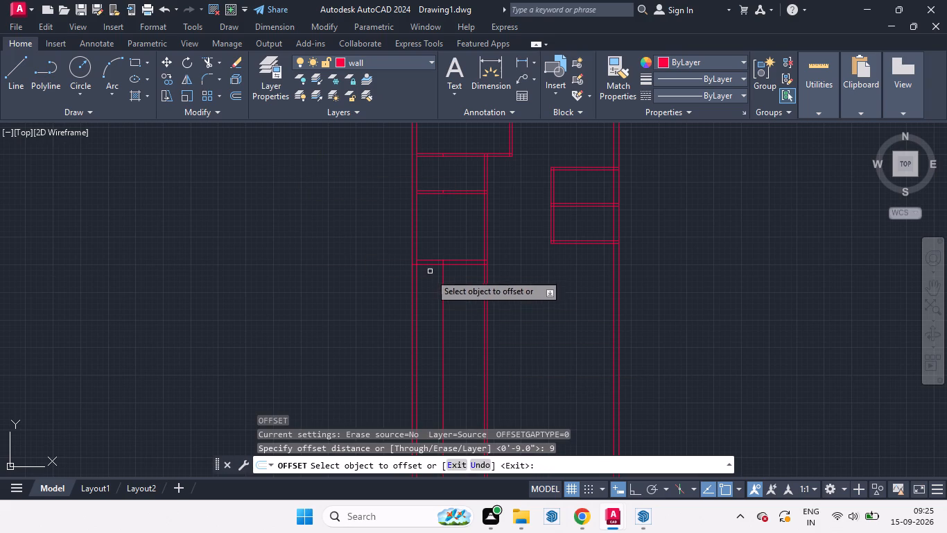
pyautogui.moveTo(441, 282); pyautogui.dragTo(467, 283)
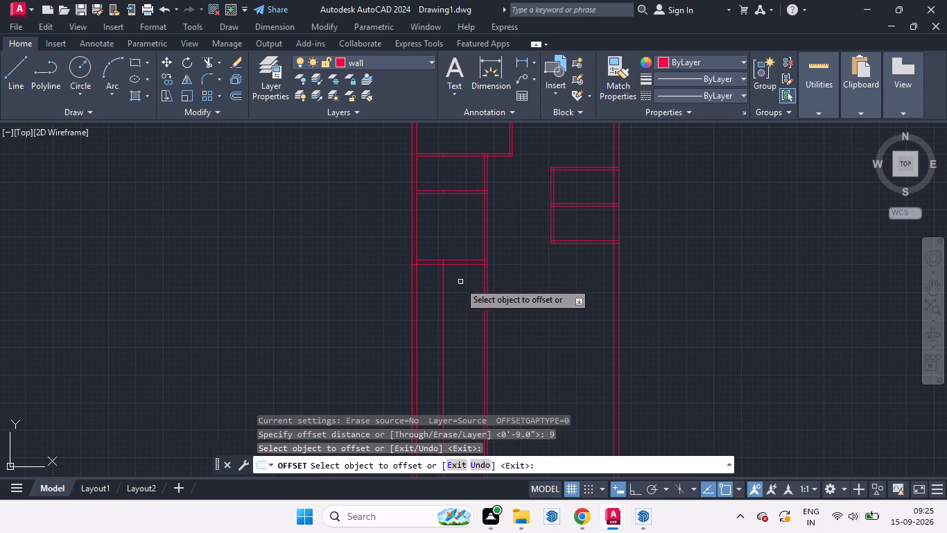
pyautogui.moveTo(442, 282); pyautogui.dragTo(471, 283)
pyautogui.click(471, 283)
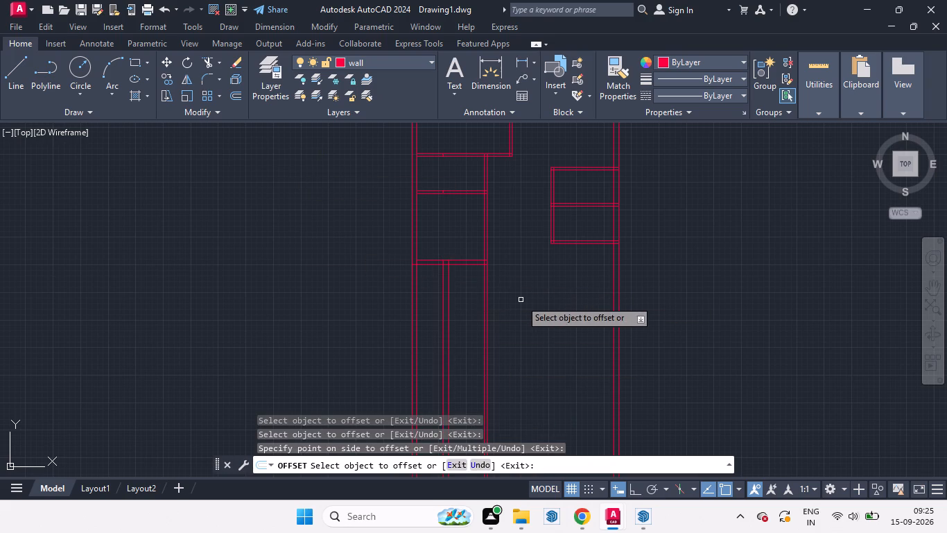
pyautogui.press('space')
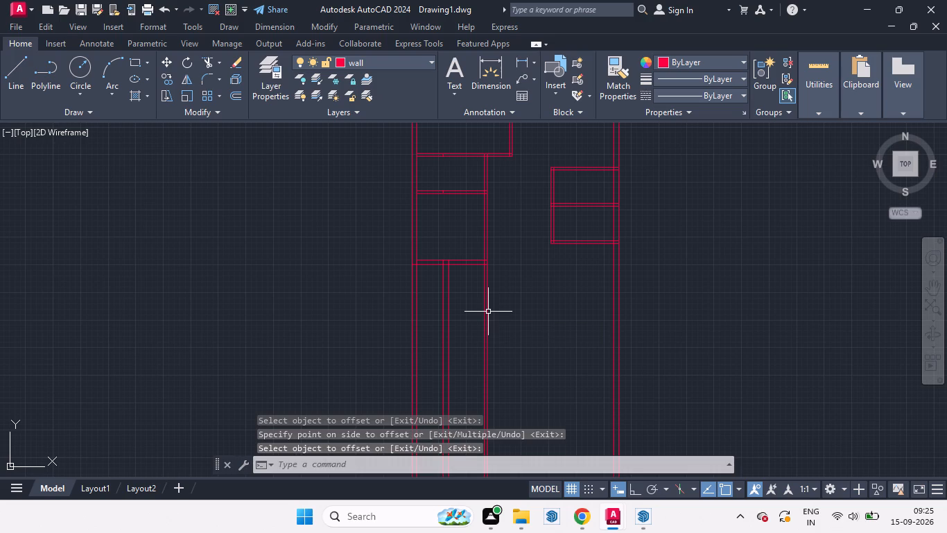
# Trim both lines of the 4.5-inch vertical partition where they run below the 9-inch horizontal wall.
pyautogui.moveTo(501, 350); pyautogui.dragTo(496, 332, button='middle')
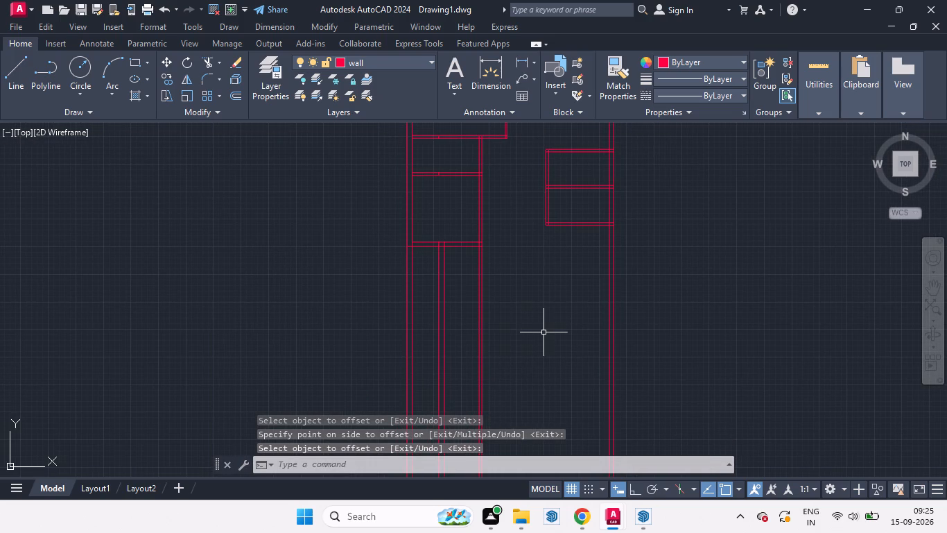
pyautogui.write('tr')
pyautogui.press('Return')
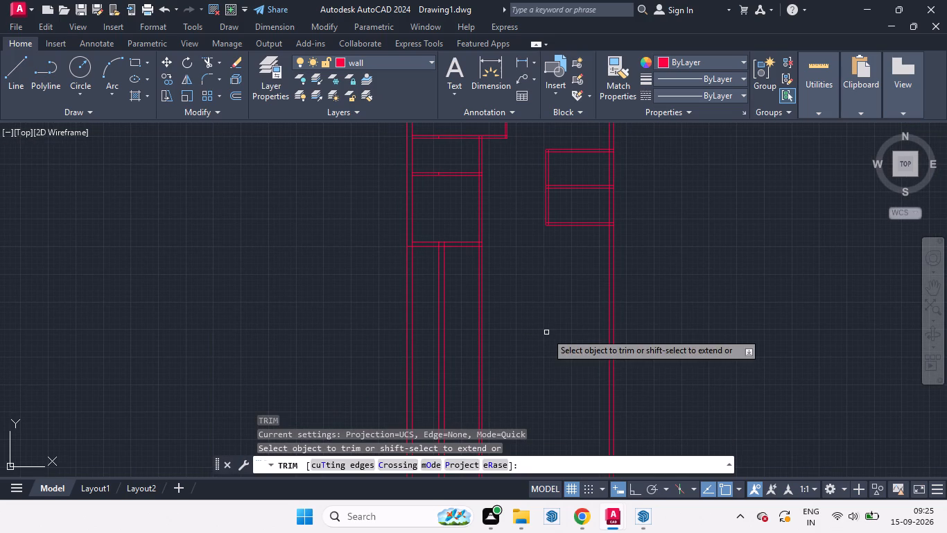
pyautogui.moveTo(462, 294); pyautogui.dragTo(533, 299)
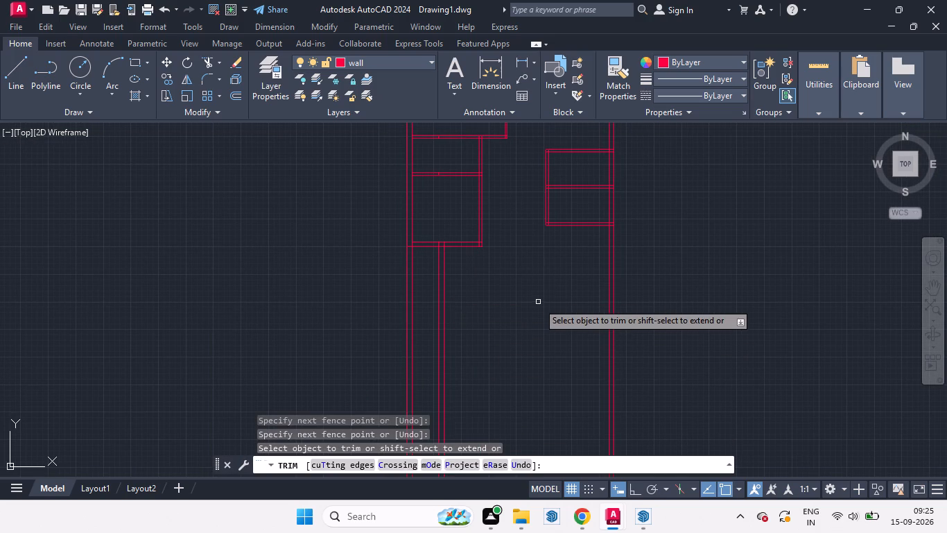
pyautogui.press('space')
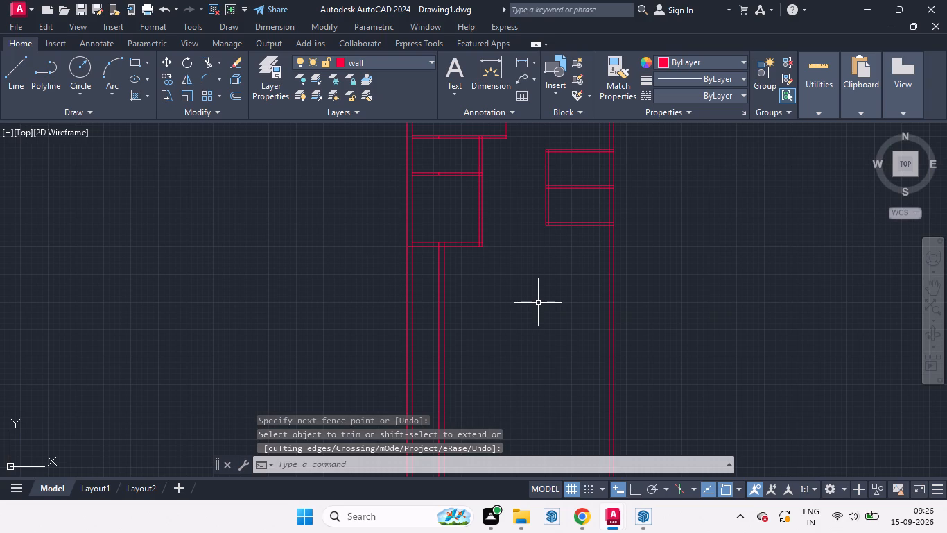
# Offset the lower line of the 9-inch horizontal wall below the 10'2" by 10'1" space 8' downward.
pyautogui.press('o')
pyautogui.press('Return')
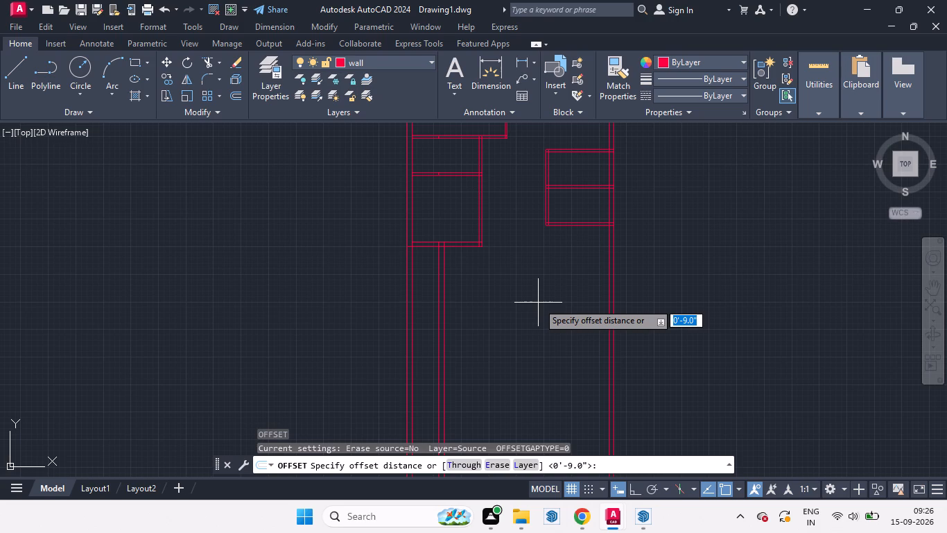
pyautogui.press('8')
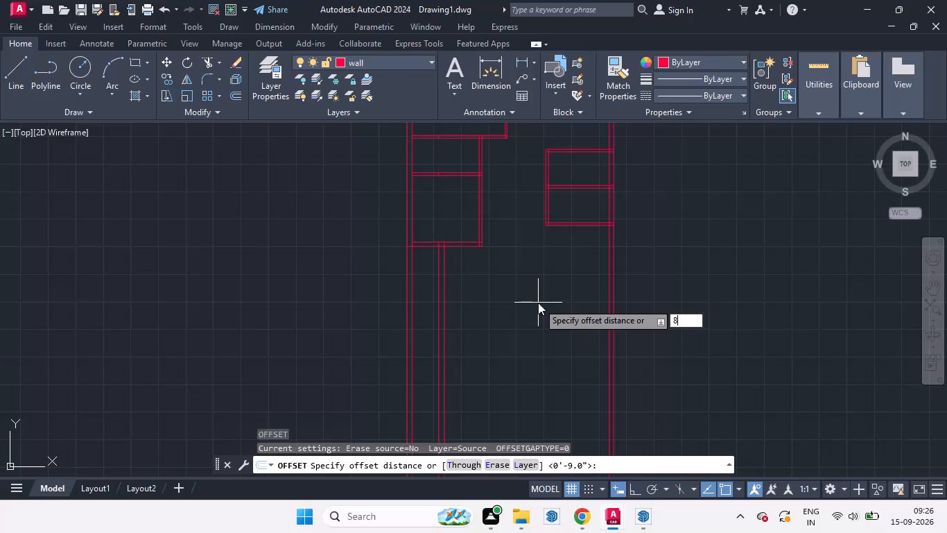
pyautogui.press("'")
pyautogui.press('Return')
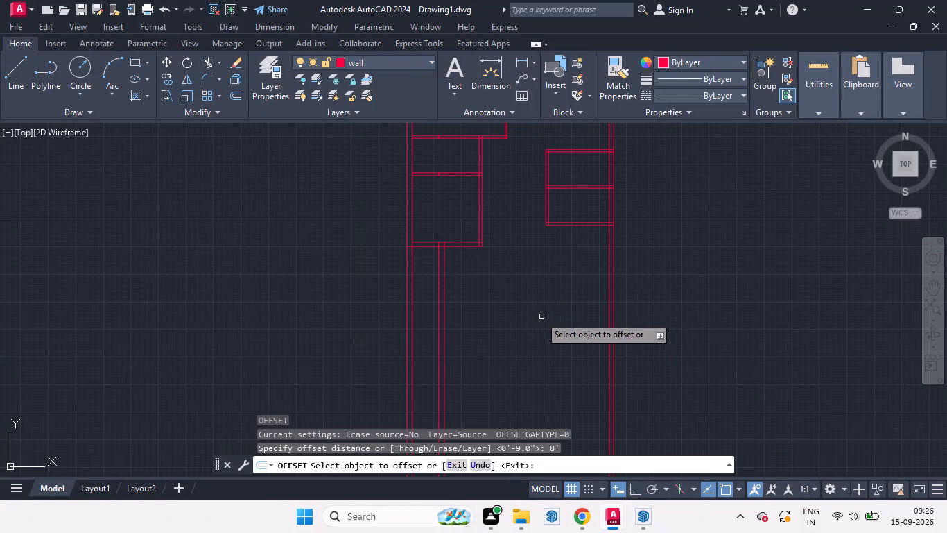
pyautogui.moveTo(459, 248); pyautogui.dragTo(471, 271)
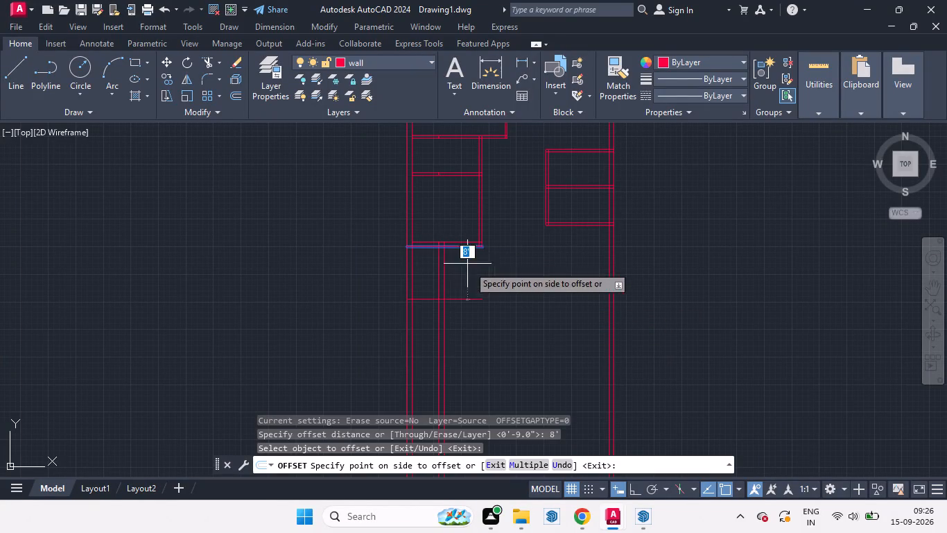
pyautogui.moveTo(471, 271); pyautogui.dragTo(491, 357)
pyautogui.click(491, 357)
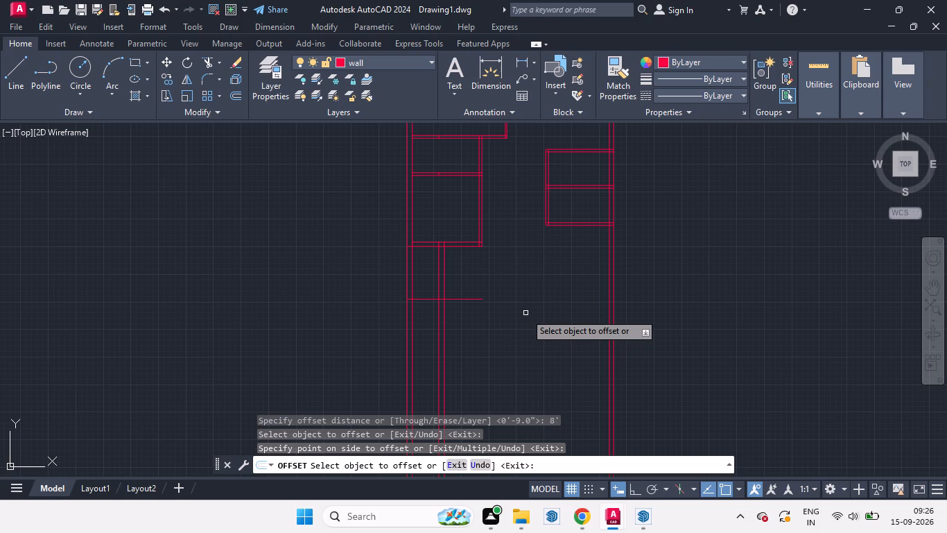
pyautogui.press('space')
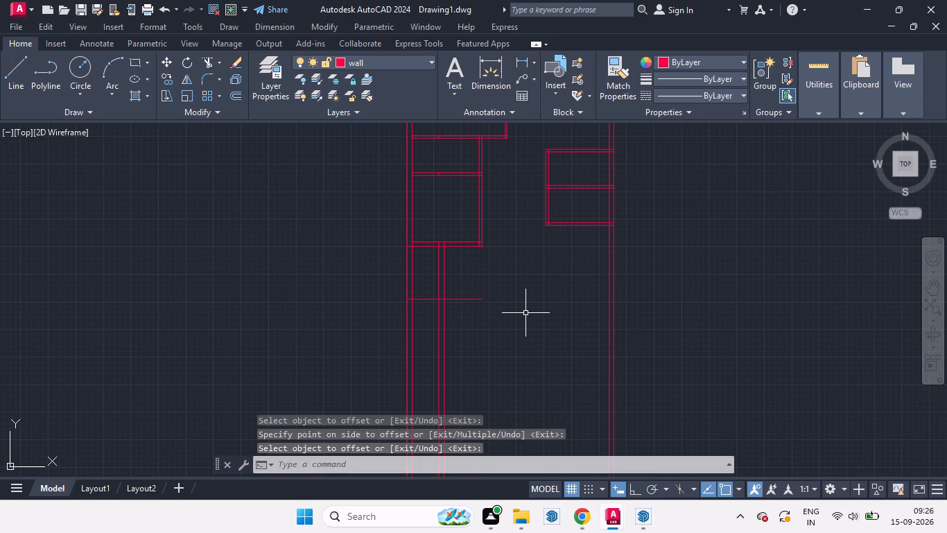
# Offset the inner line of the 9-inch vertical wall bounding the 4'-wide strip 12'3" rightward.
pyautogui.press('space')
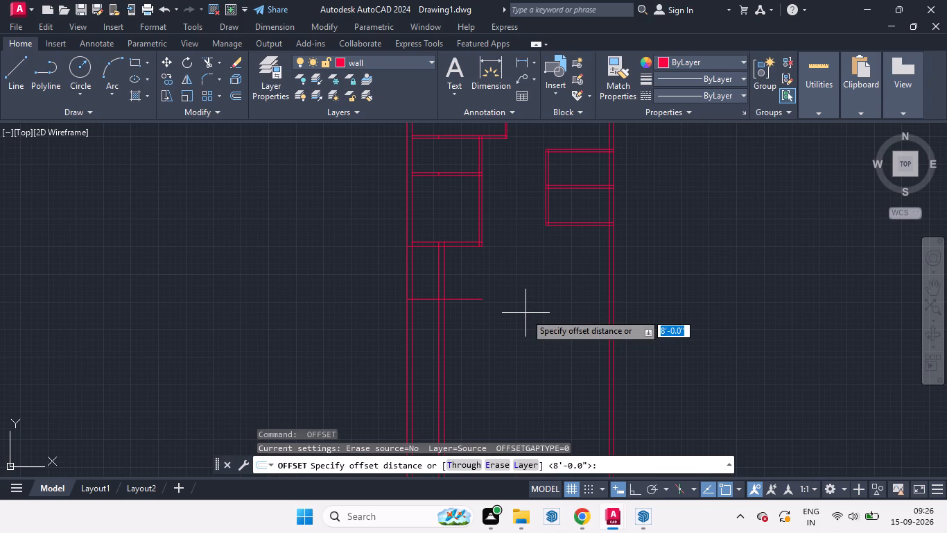
pyautogui.write("12'")
pyautogui.press('3')
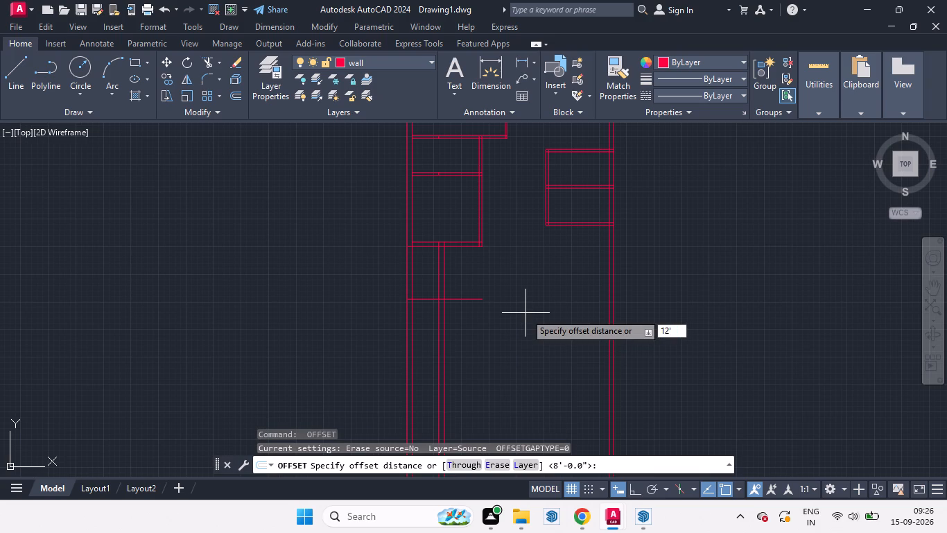
pyautogui.press('Return')
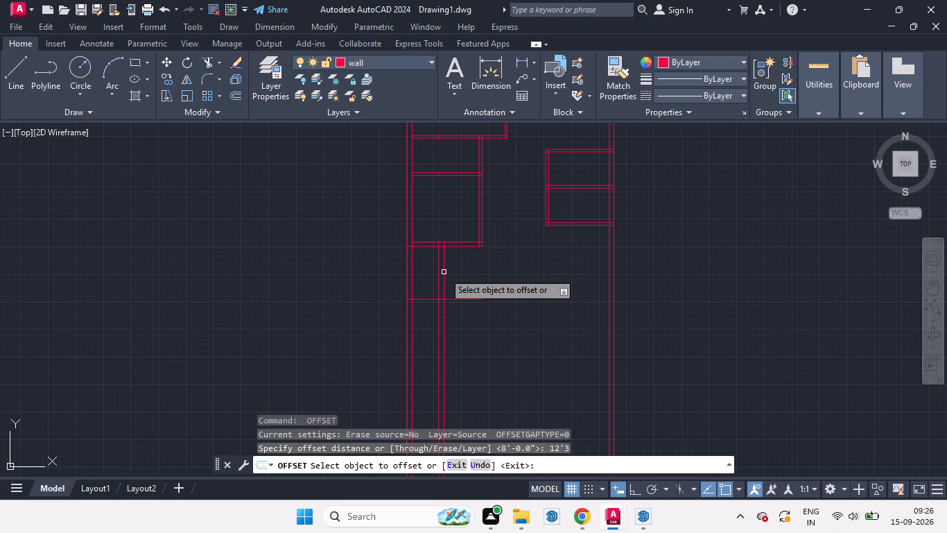
pyautogui.moveTo(444, 272); pyautogui.dragTo(530, 273)
pyautogui.click(530, 273)
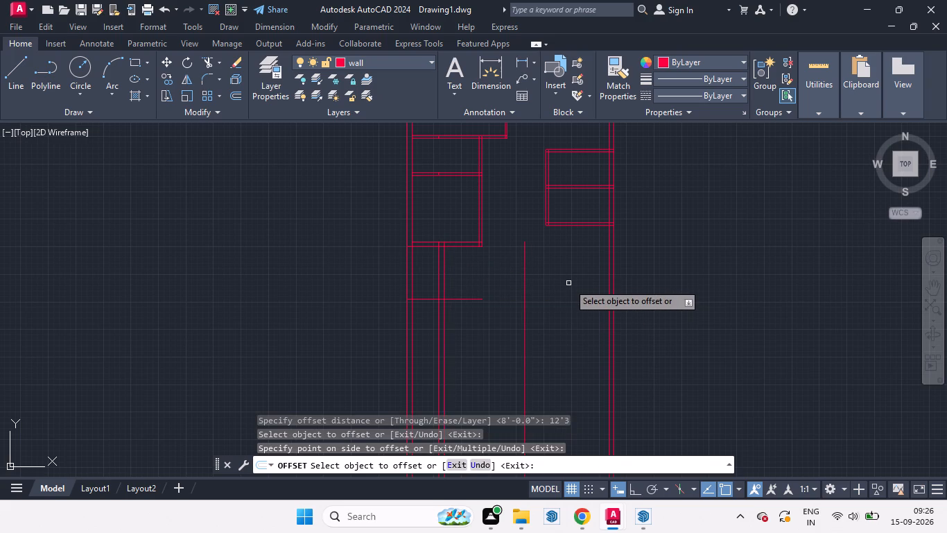
pyautogui.press('space')
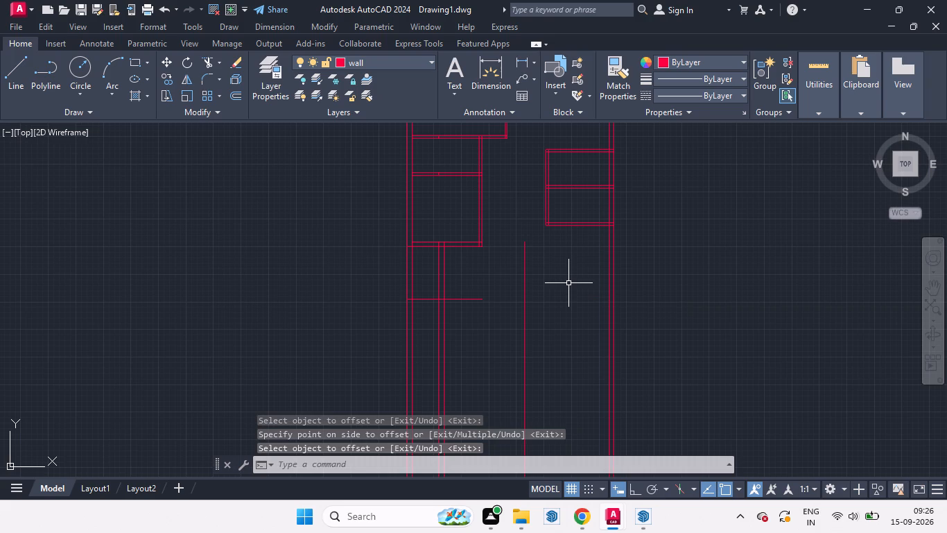
# Extend the new horizontal line across the new vertical line to the inner face of the right exterior wall.
pyautogui.write('ex')
pyautogui.press('Return')
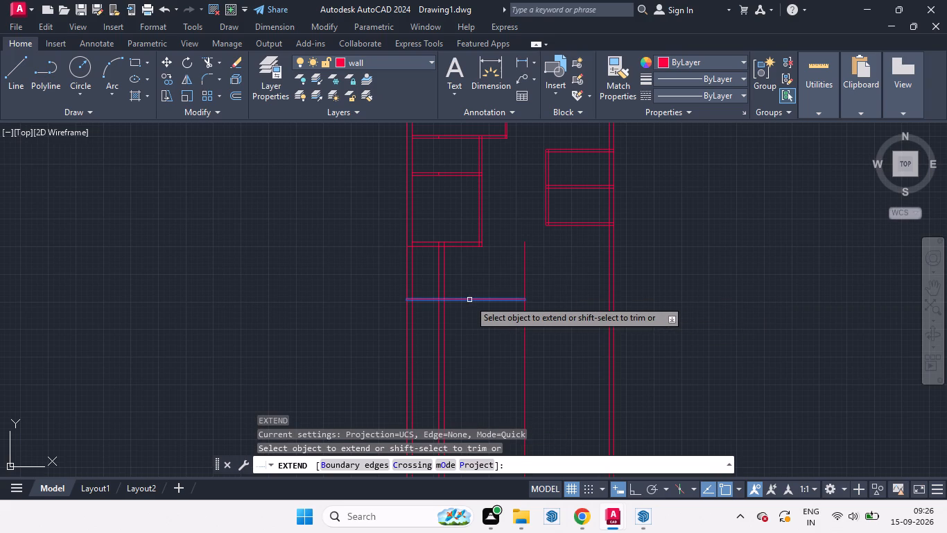
pyautogui.click(469, 300)
pyautogui.click(514, 298)
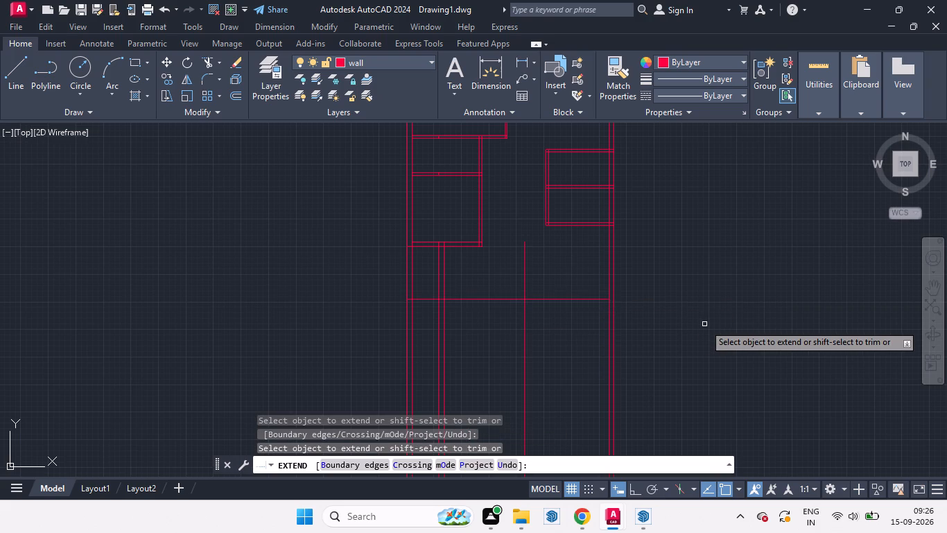
pyautogui.press('space')
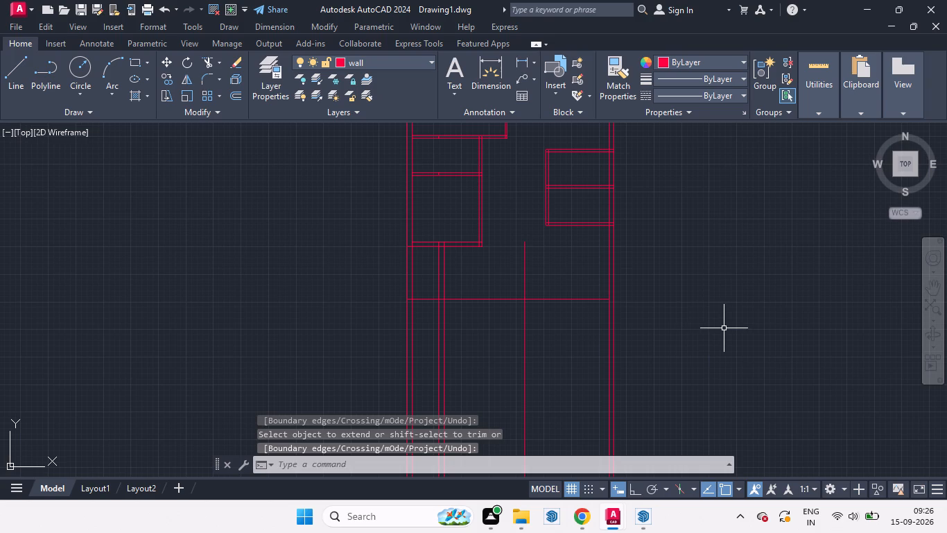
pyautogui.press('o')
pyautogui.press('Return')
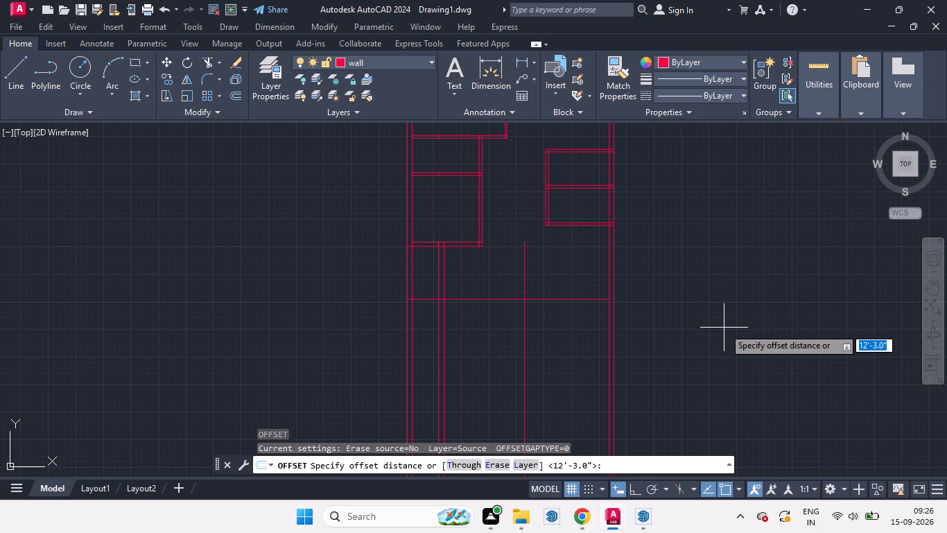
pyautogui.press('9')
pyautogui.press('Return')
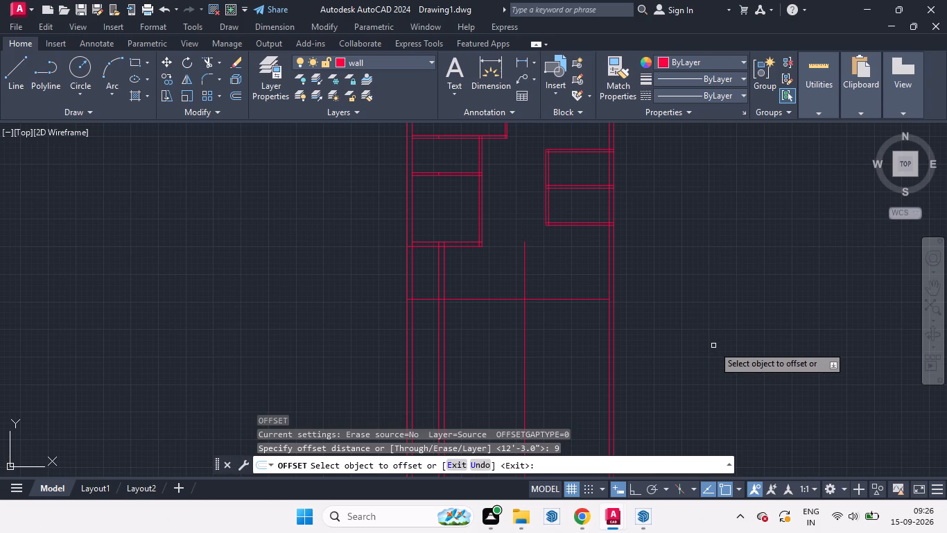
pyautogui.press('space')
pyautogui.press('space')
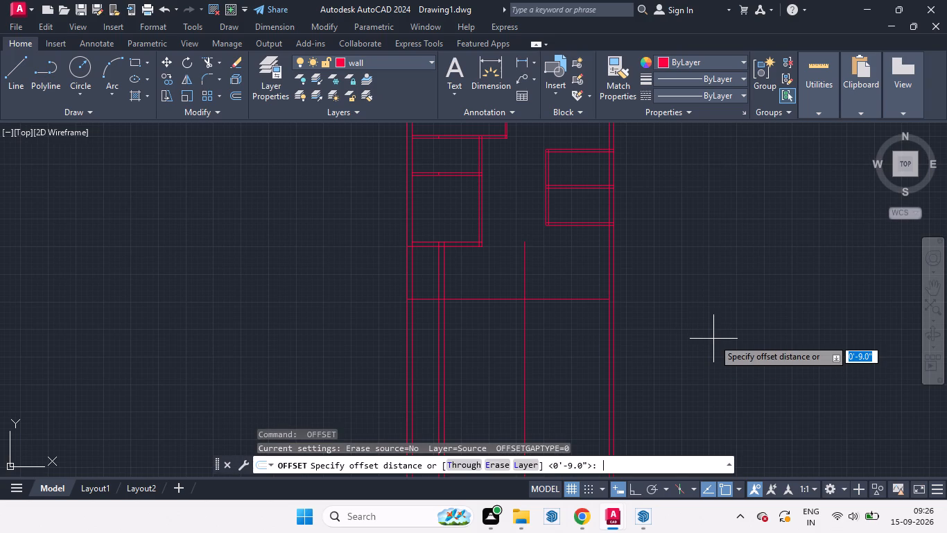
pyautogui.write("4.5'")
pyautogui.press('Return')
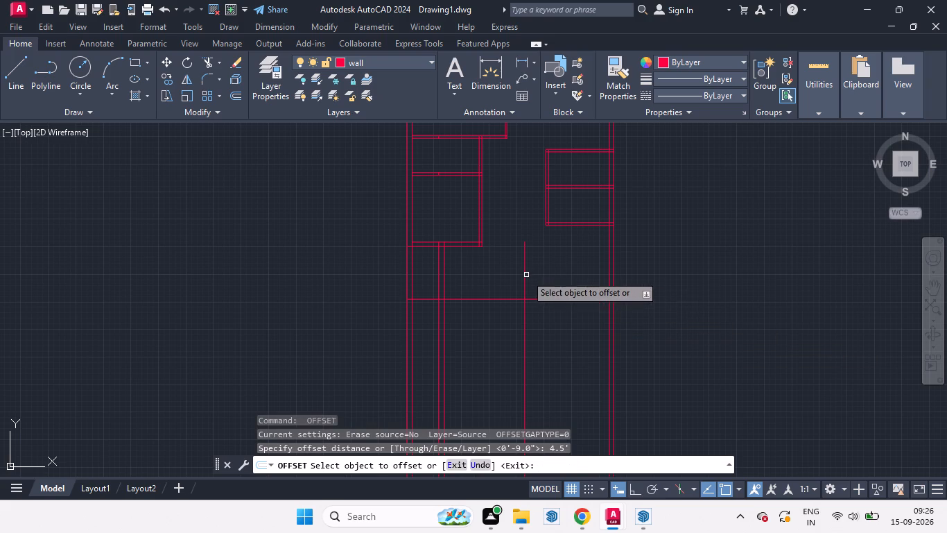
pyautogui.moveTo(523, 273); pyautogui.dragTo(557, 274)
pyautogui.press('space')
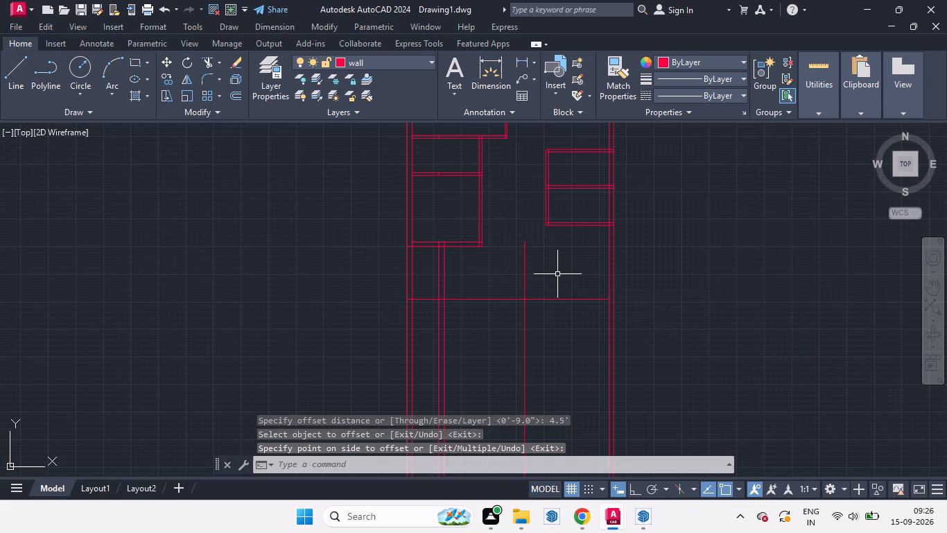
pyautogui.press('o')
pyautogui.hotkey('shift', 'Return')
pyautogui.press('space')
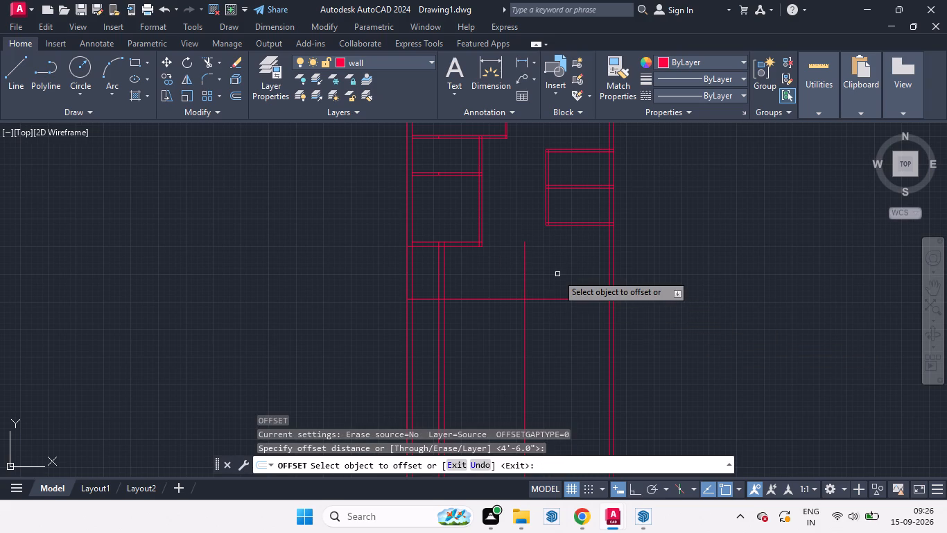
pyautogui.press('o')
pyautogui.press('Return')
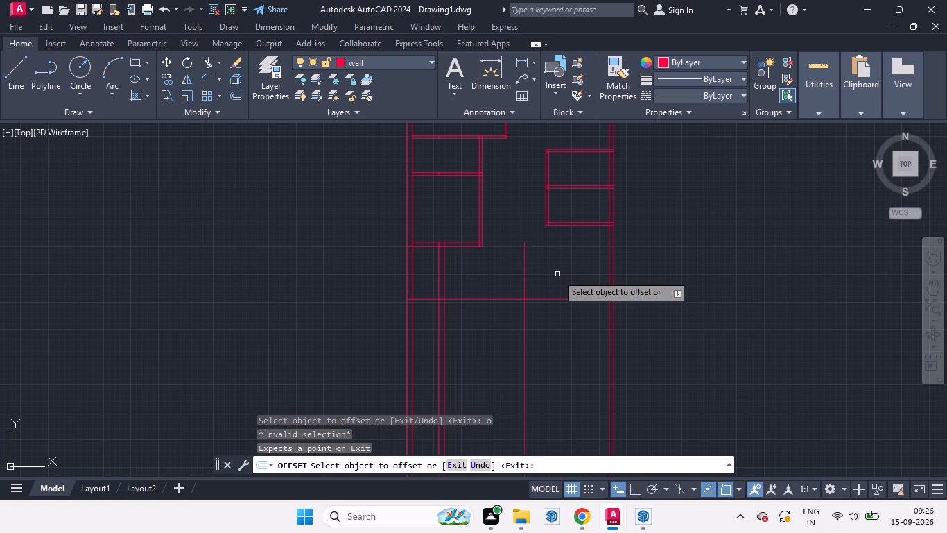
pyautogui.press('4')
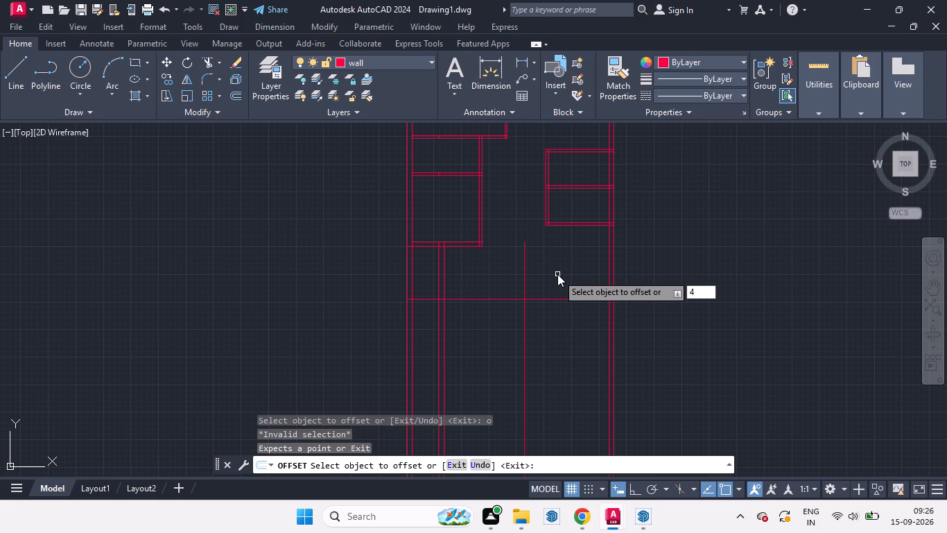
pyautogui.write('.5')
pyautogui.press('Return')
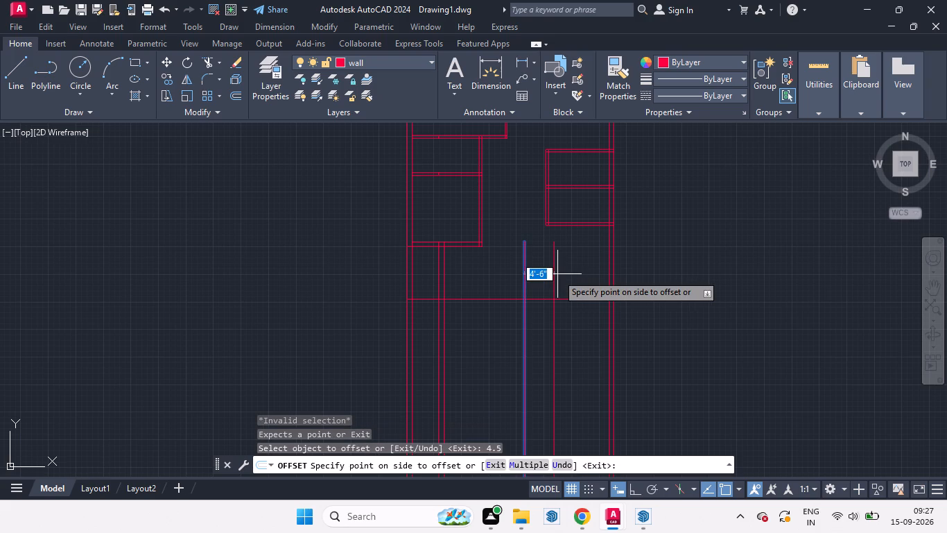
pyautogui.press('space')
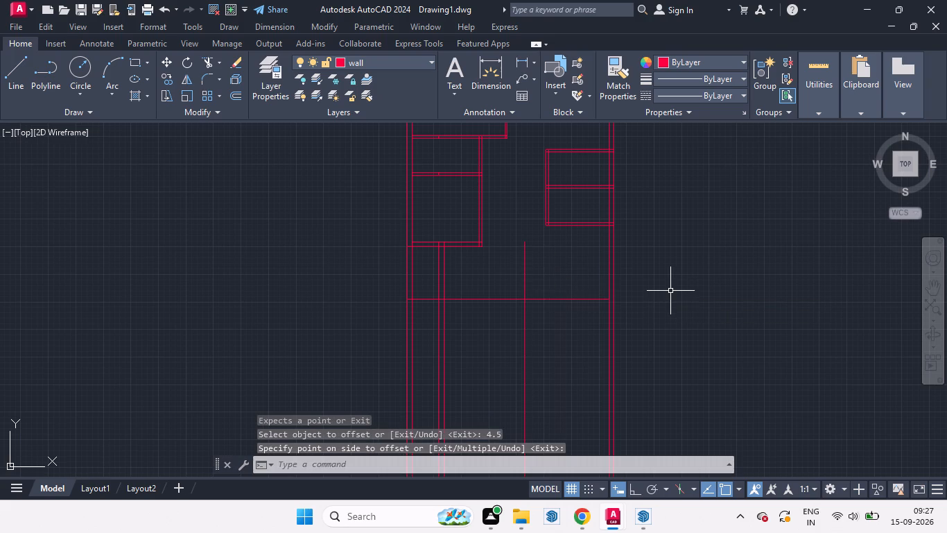
# Offset the new vertical line 4.5 inches rightward to form a partition wall.
pyautogui.press('o')
pyautogui.press('Return')
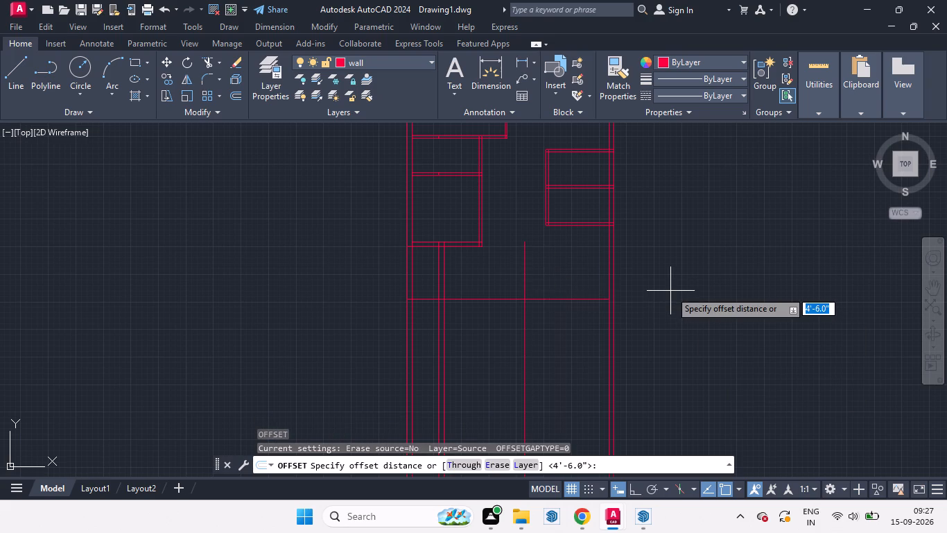
pyautogui.press('4')
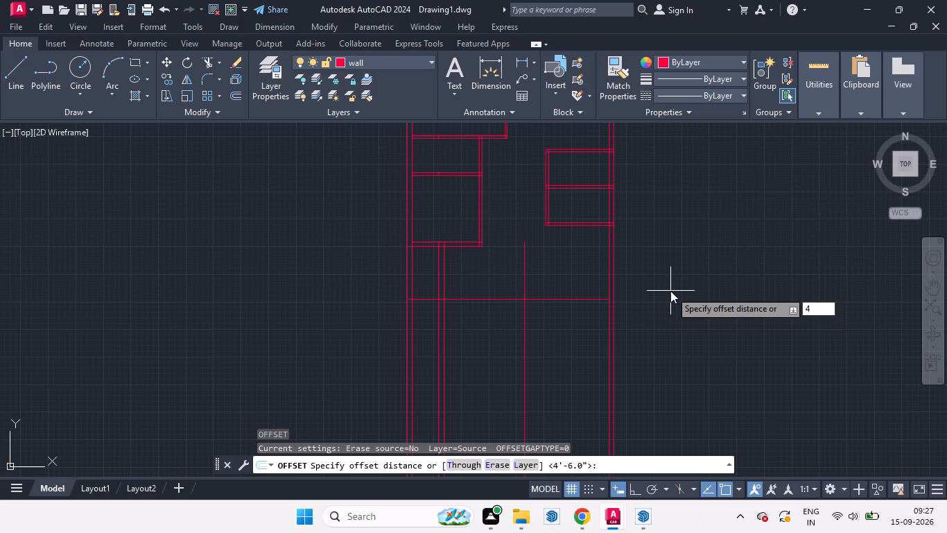
pyautogui.write('.5')
pyautogui.press('Return')
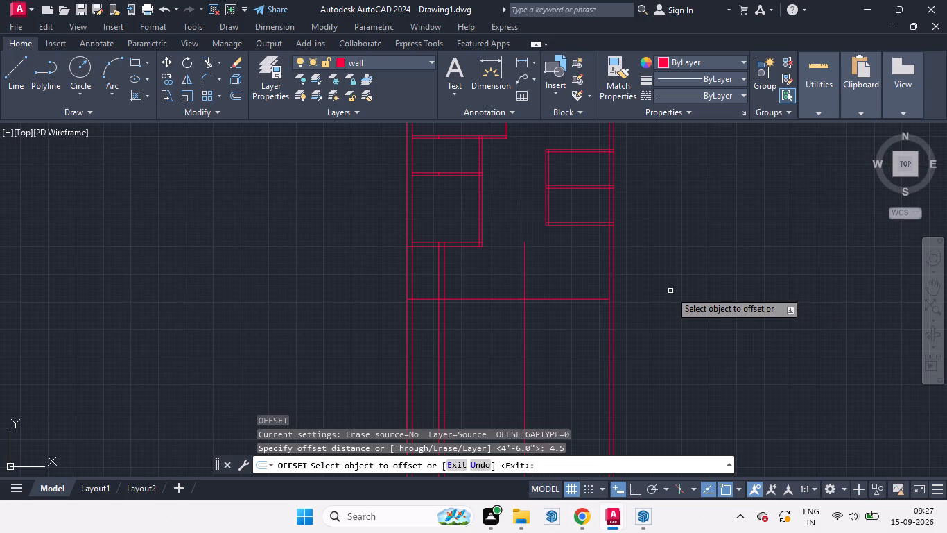
pyautogui.moveTo(525, 268); pyautogui.dragTo(555, 265)
pyautogui.click(555, 265)
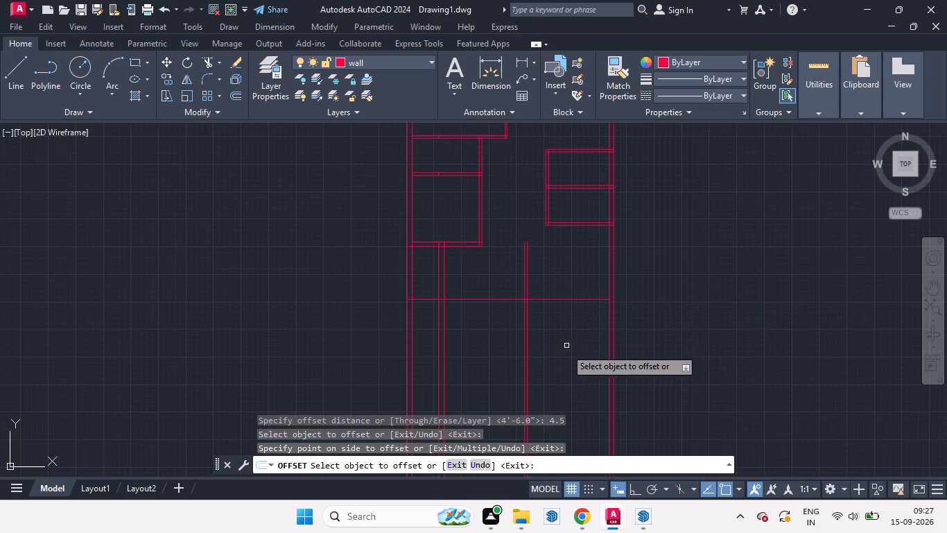
pyautogui.click(564, 355)
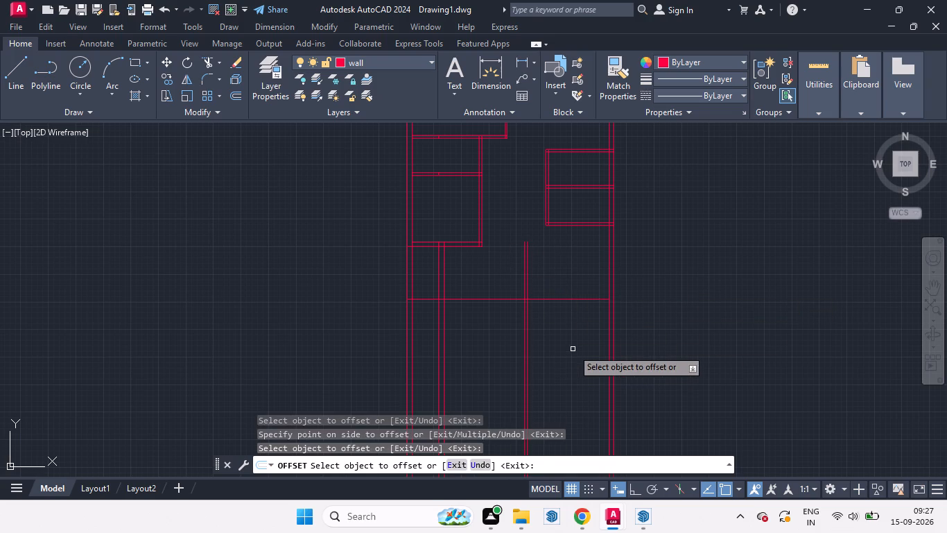
pyautogui.press('space')
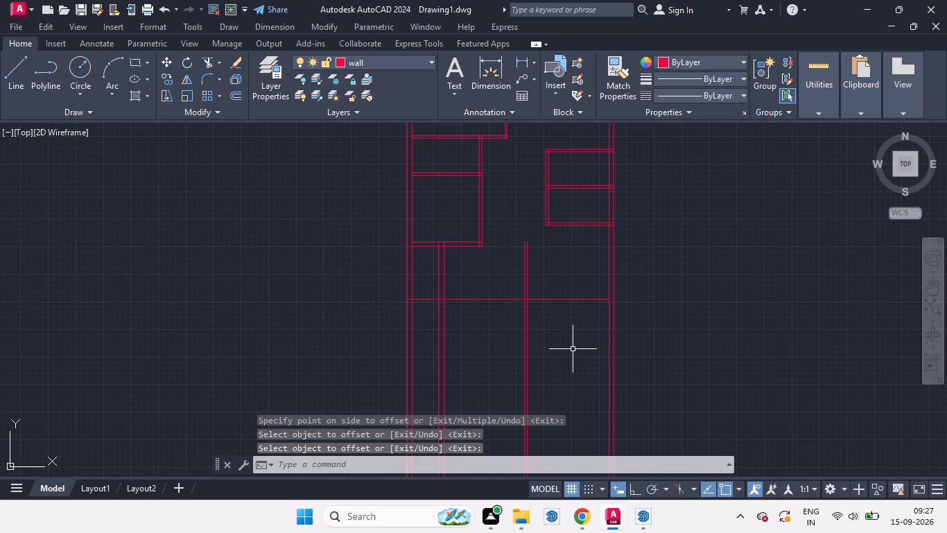
# Offset the bottom line of the lower right-side room's wall 11'4" downward.
pyautogui.moveTo(557, 378); pyautogui.dragTo(535, 373, button='middle')
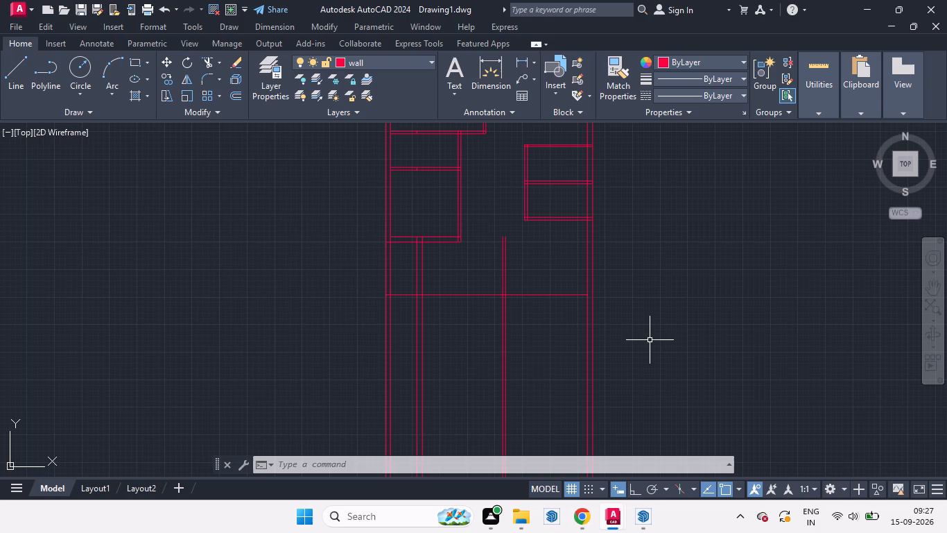
pyautogui.press('o')
pyautogui.press('Return')
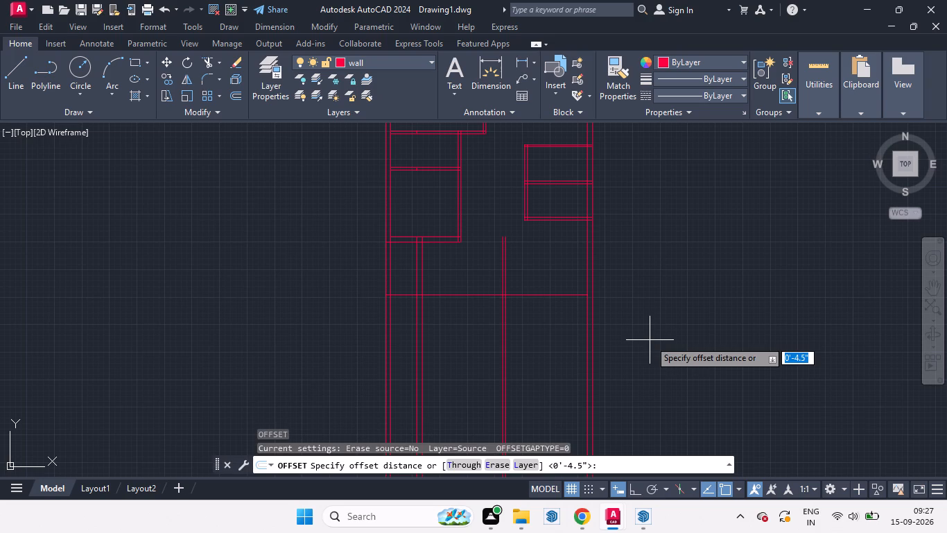
pyautogui.write('11')
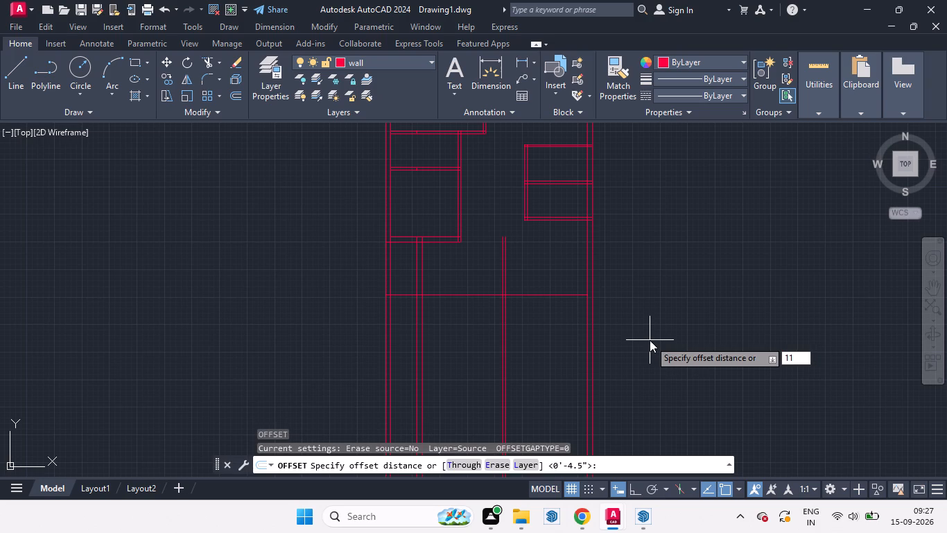
pyautogui.press("'")
pyautogui.press('4')
pyautogui.press('Return')
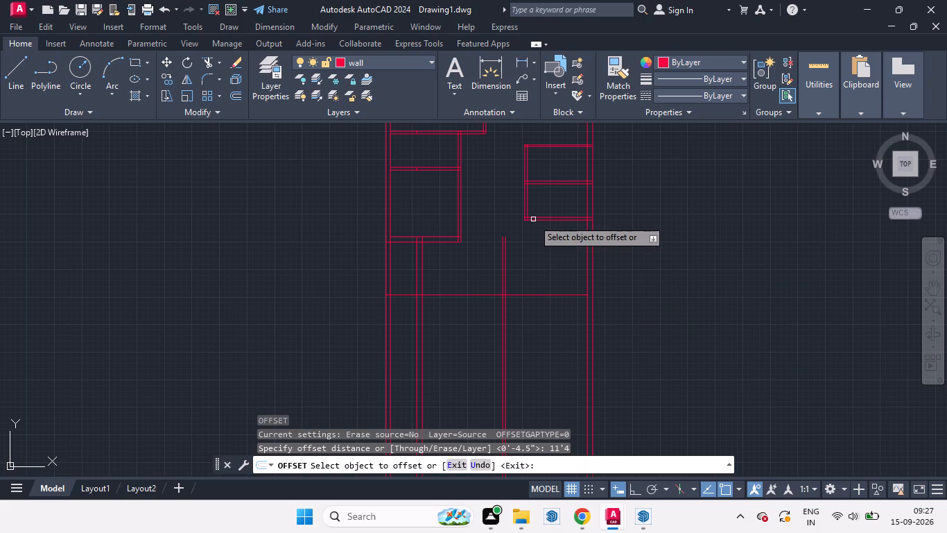
pyautogui.moveTo(532, 221); pyautogui.dragTo(546, 308)
pyautogui.click(546, 308)
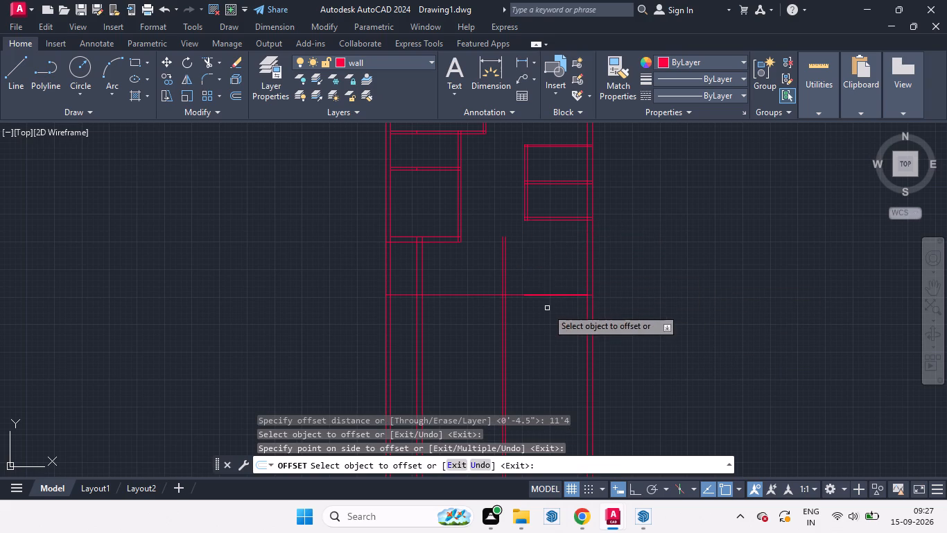
pyautogui.scroll(1, 534, 299)
pyautogui.scroll(-1, 534, 299)
pyautogui.scroll(5, 534, 299)
pyautogui.moveTo(514, 294); pyautogui.dragTo(520, 339, button='middle')
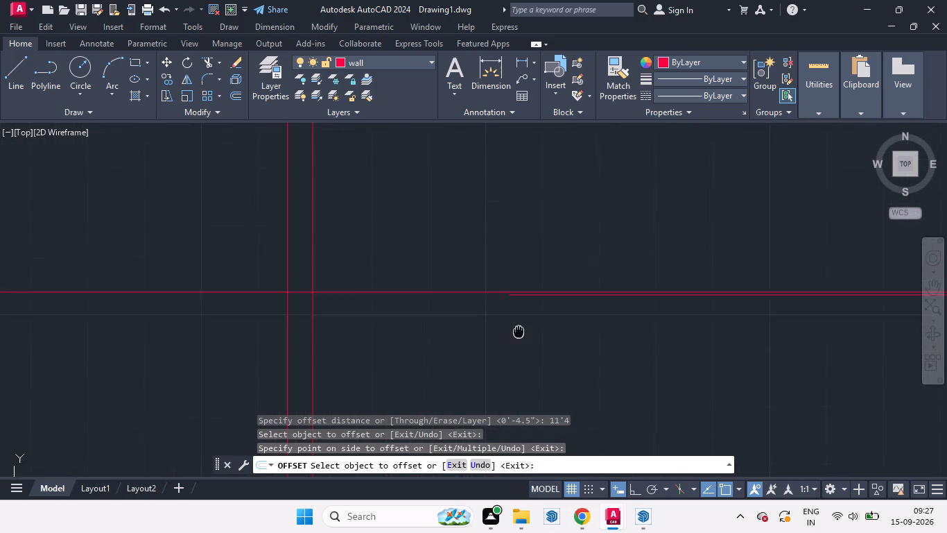
pyautogui.moveTo(520, 339); pyautogui.dragTo(520, 341, button='middle')
pyautogui.scroll(1, 524, 329)
pyautogui.scroll(-4, 544, 266)
pyautogui.moveTo(545, 311); pyautogui.dragTo(541, 373, button='middle')
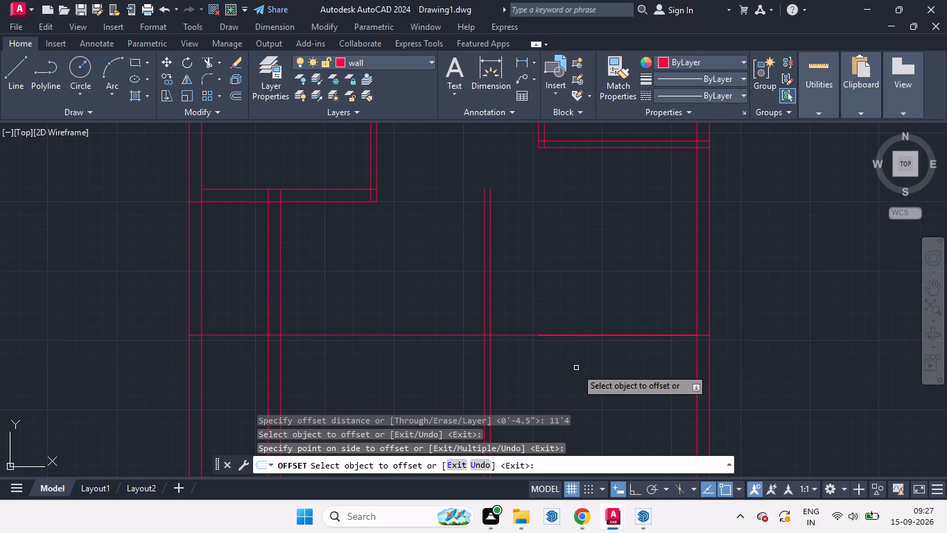
pyautogui.moveTo(573, 374); pyautogui.dragTo(569, 387, button='middle')
pyautogui.press('space')
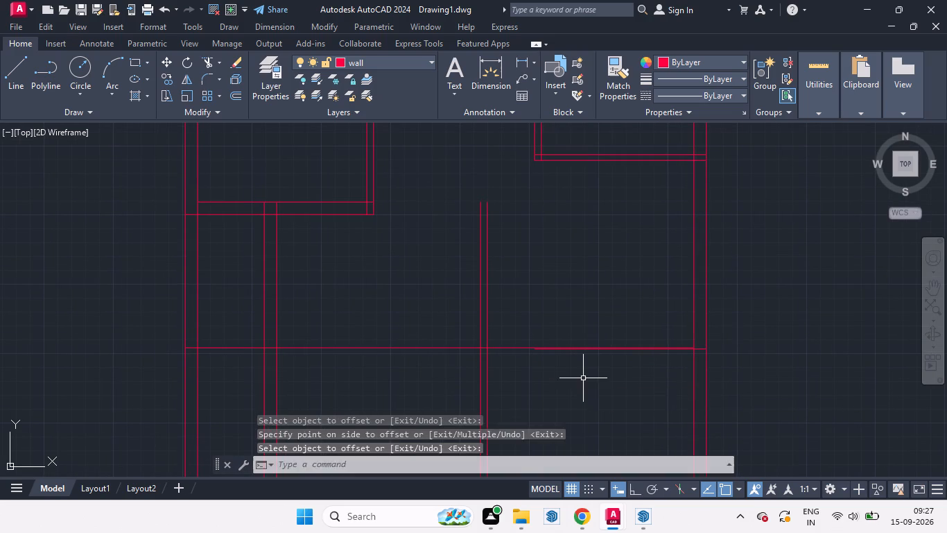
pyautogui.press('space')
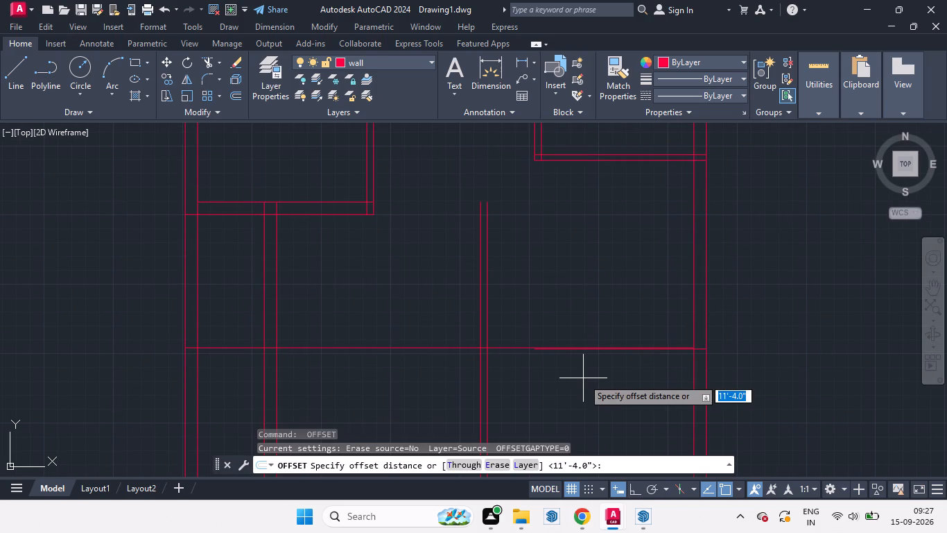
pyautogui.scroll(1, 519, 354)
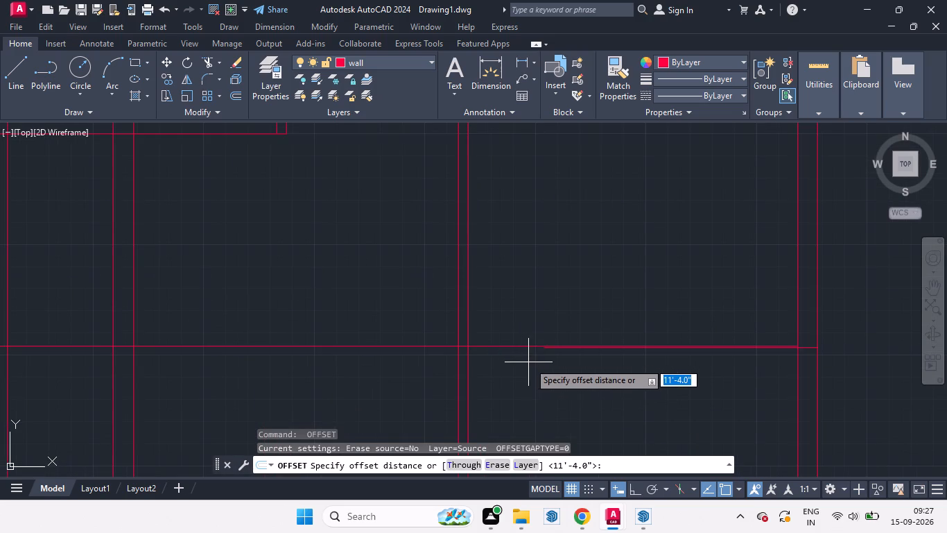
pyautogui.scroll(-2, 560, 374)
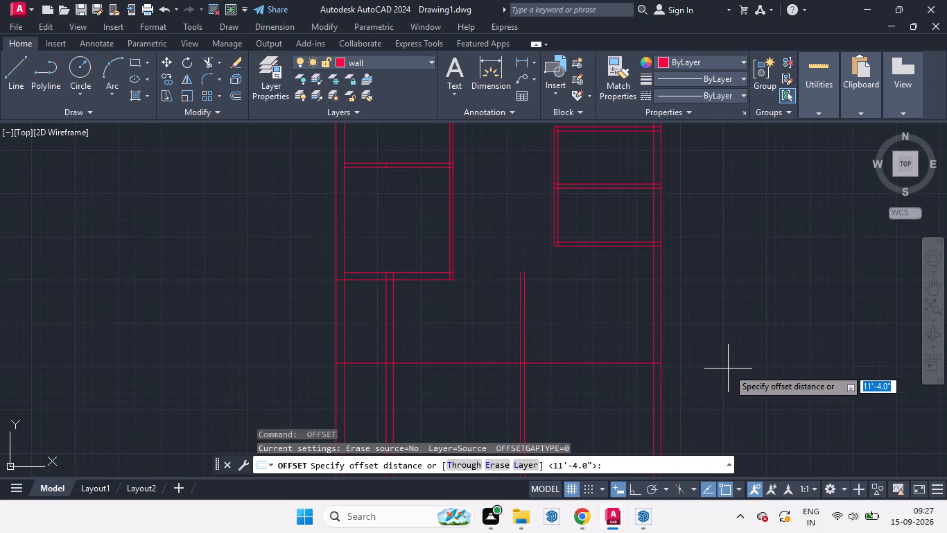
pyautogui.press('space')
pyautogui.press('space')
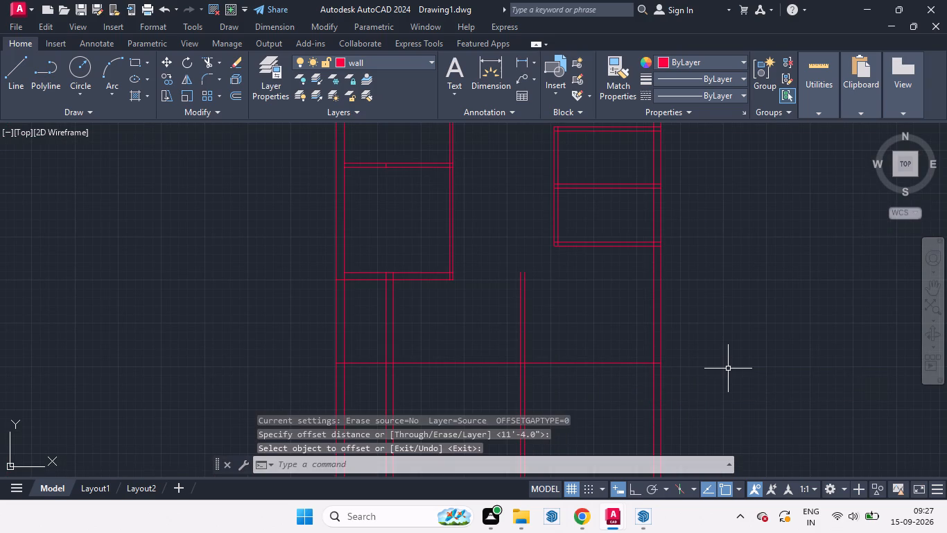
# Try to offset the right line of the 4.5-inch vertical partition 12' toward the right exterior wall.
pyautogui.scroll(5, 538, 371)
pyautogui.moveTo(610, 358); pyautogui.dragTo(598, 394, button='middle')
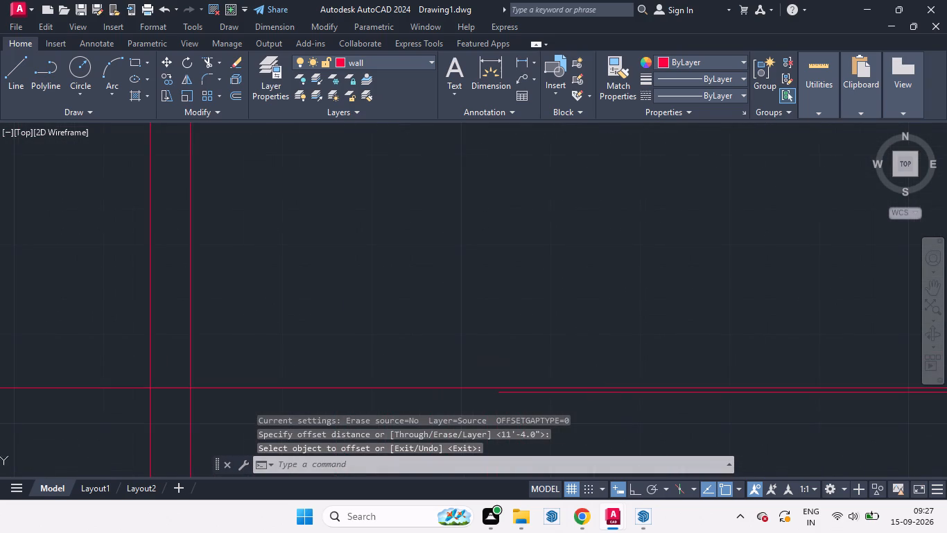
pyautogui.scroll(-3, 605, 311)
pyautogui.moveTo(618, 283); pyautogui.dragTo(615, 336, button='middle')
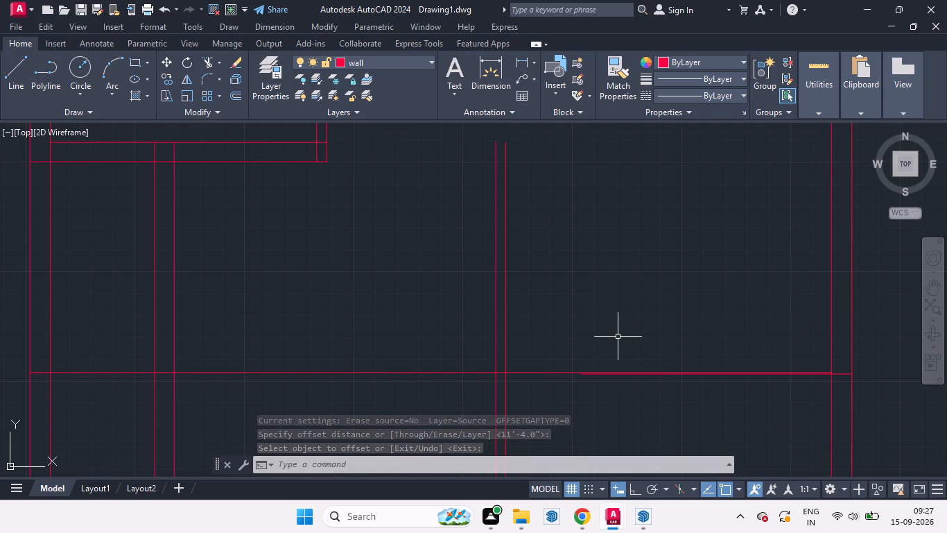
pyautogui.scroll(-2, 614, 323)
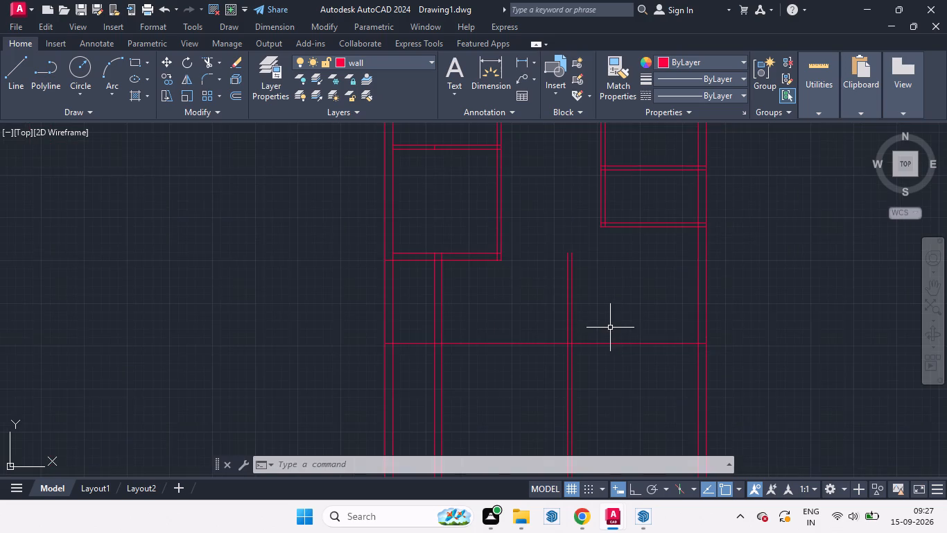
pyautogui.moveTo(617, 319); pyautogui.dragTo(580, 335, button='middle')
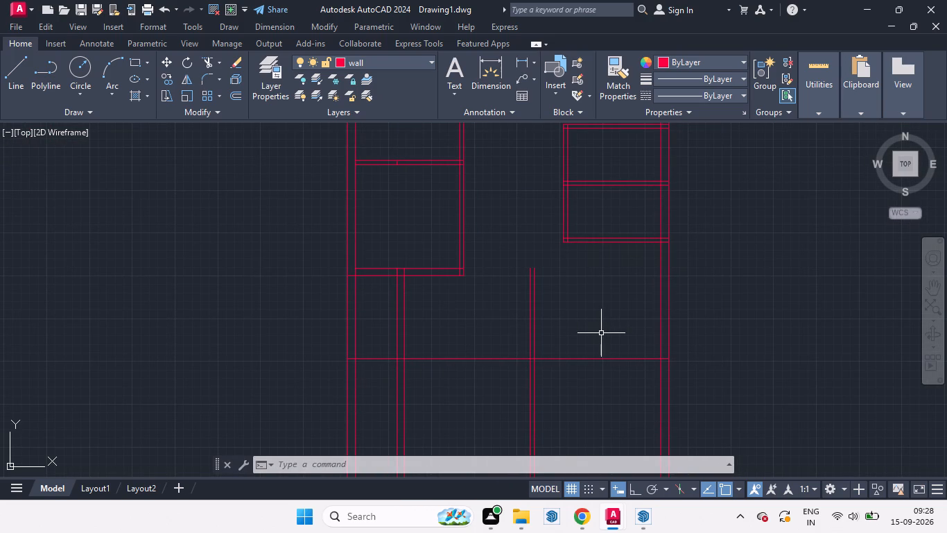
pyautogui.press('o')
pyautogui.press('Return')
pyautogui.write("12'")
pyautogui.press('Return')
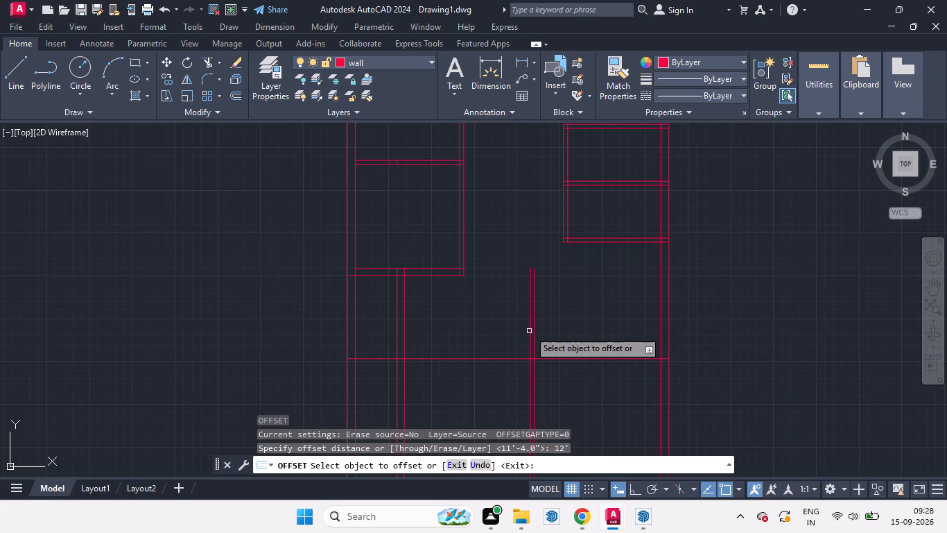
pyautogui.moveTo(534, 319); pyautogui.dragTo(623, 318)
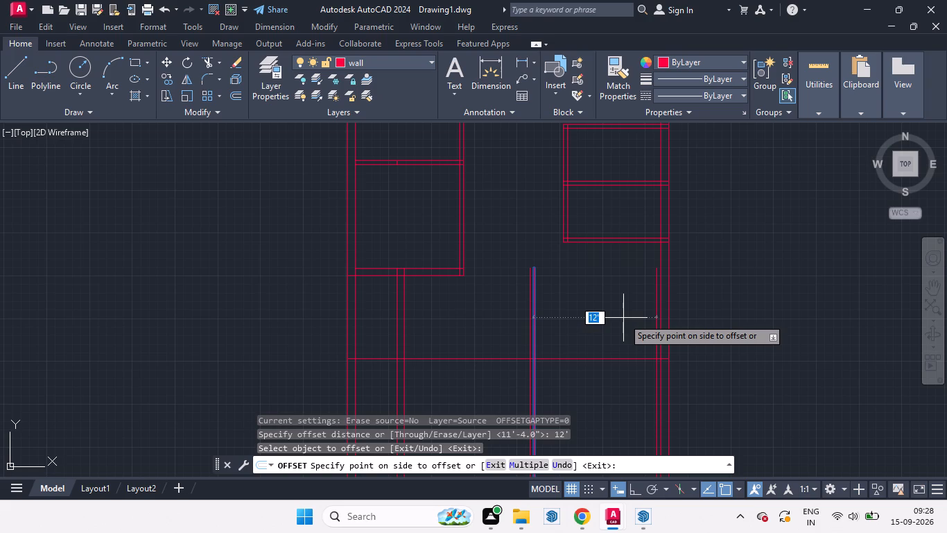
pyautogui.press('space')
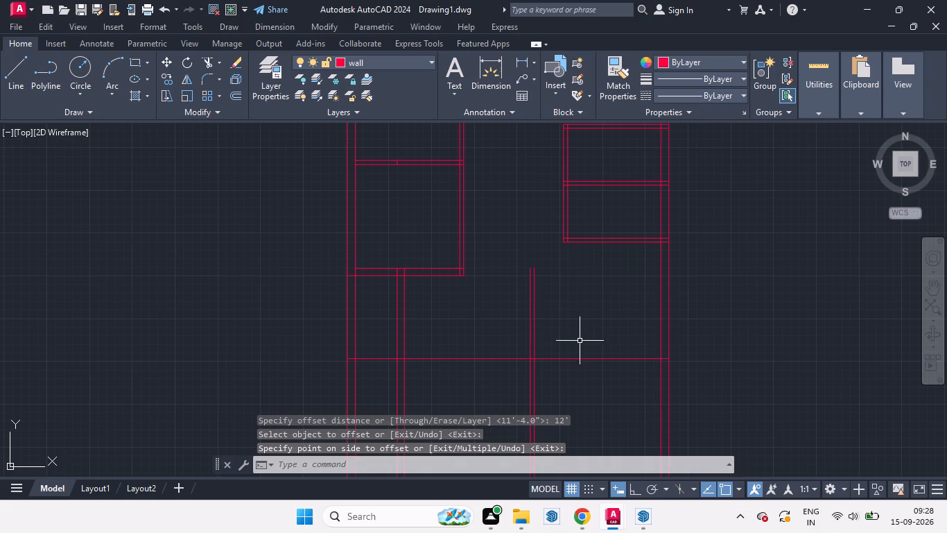
# Delete the right line of the 4.5-inch vertical partition beside the 12'3"-wide space.
pyautogui.click(534, 321)
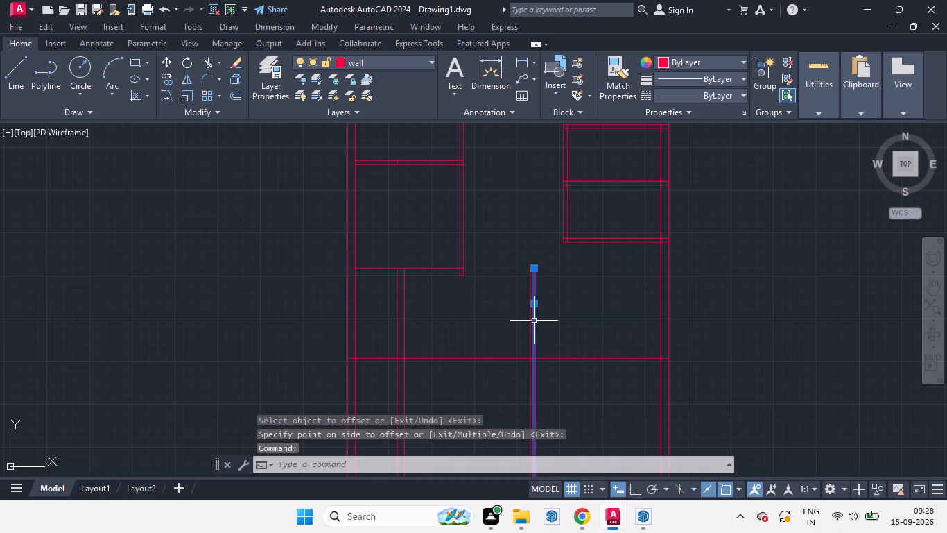
pyautogui.press('Delete')
# Offset the remaining vertical partition line 9 inches rightward to form a 9-inch wall.
pyautogui.press('0')
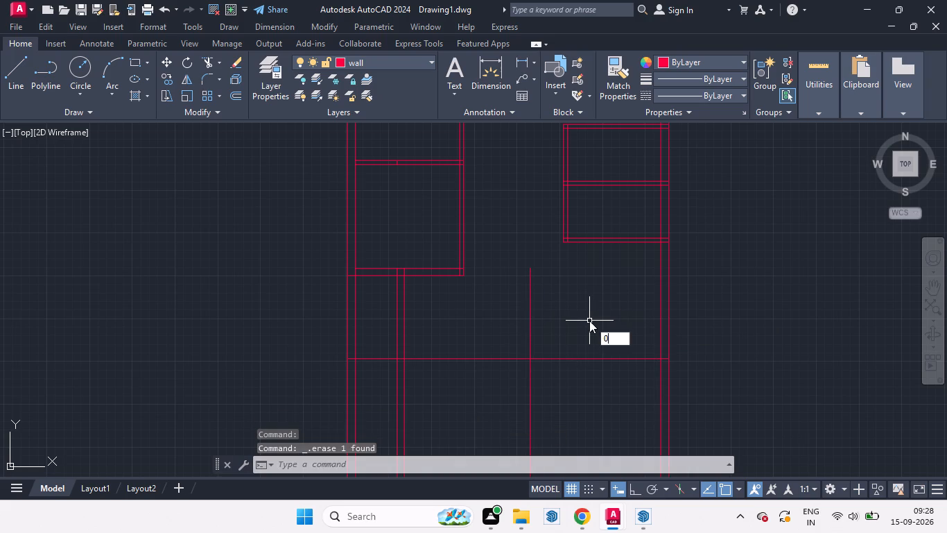
pyautogui.press('Return')
pyautogui.press('BackSpace')
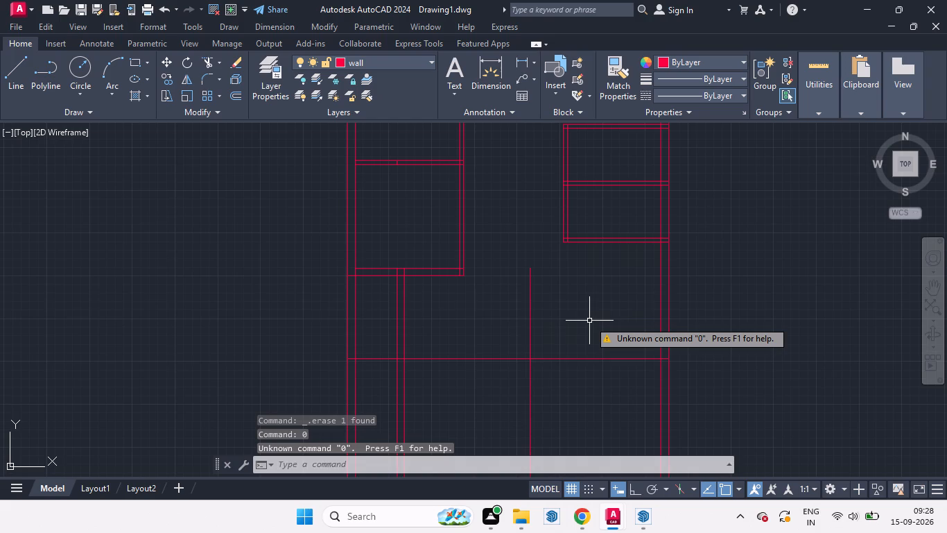
pyautogui.press('Delete')
pyautogui.press('Delete')
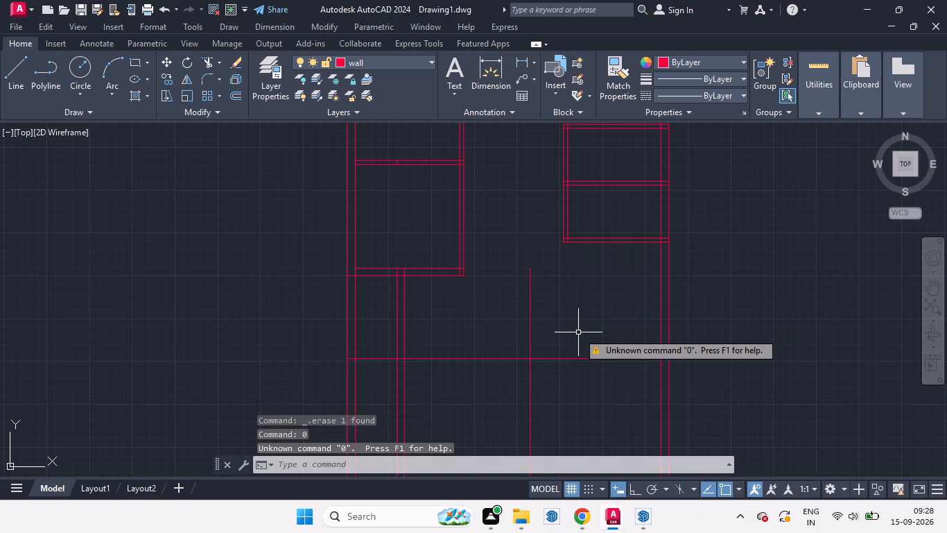
pyautogui.press('Escape')
pyautogui.press('o')
pyautogui.press('Return')
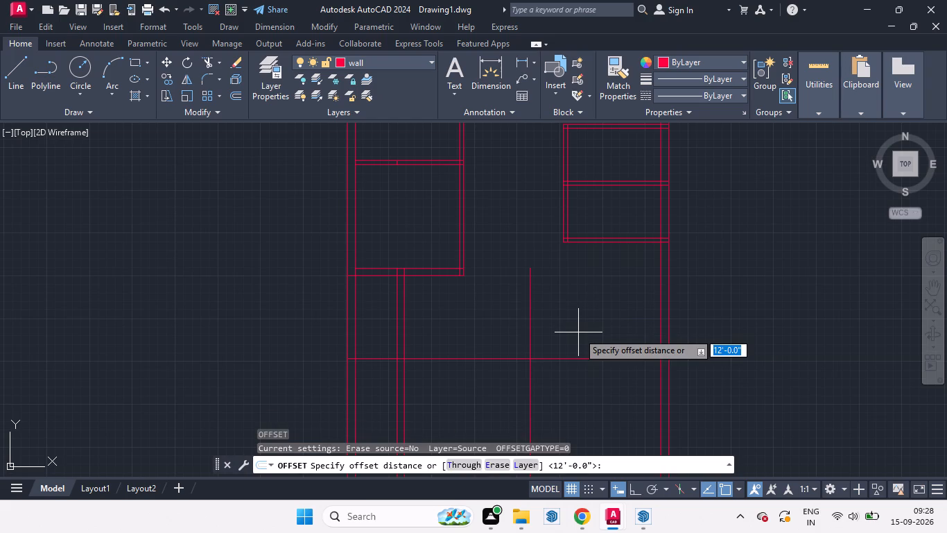
pyautogui.press('9')
pyautogui.press('Return')
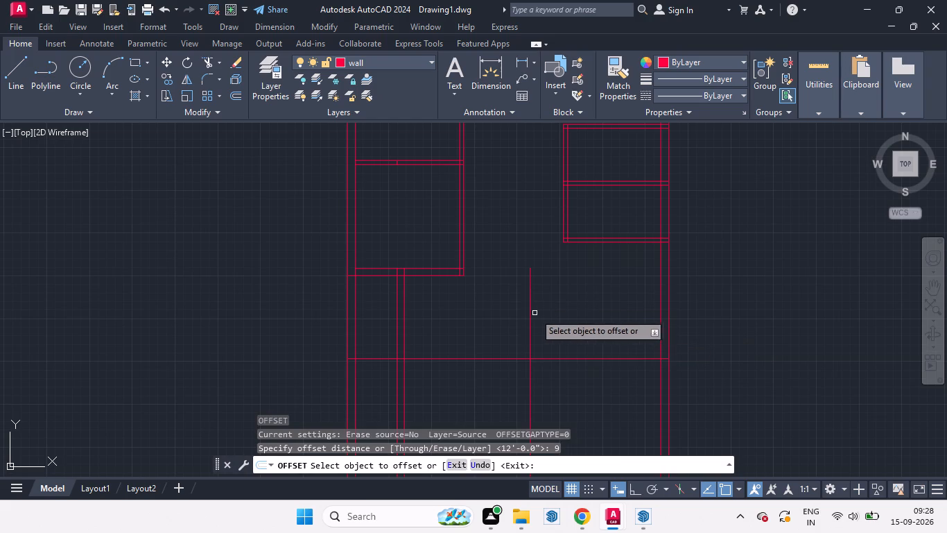
pyautogui.moveTo(529, 313); pyautogui.dragTo(568, 305)
pyautogui.click(568, 305)
pyautogui.press('space')
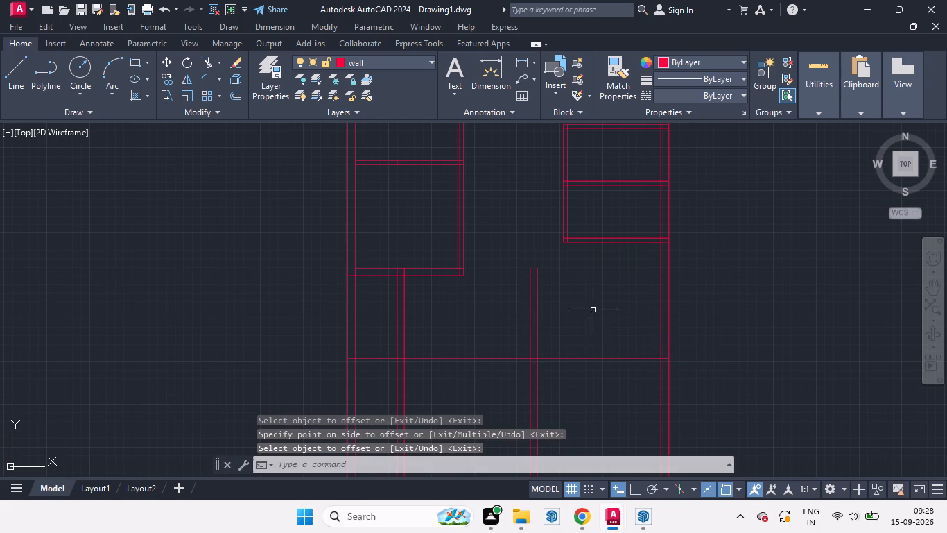
# Offset the right line of the new 9-inch vertical wall 12' rightward toward the right exterior wall.
pyautogui.press('o')
pyautogui.press('Return')
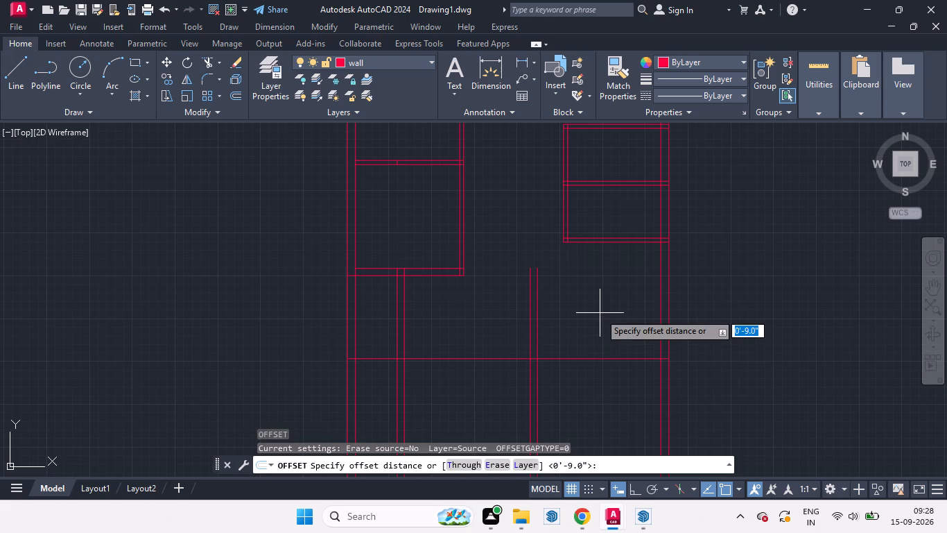
pyautogui.write("12'")
pyautogui.press('Return')
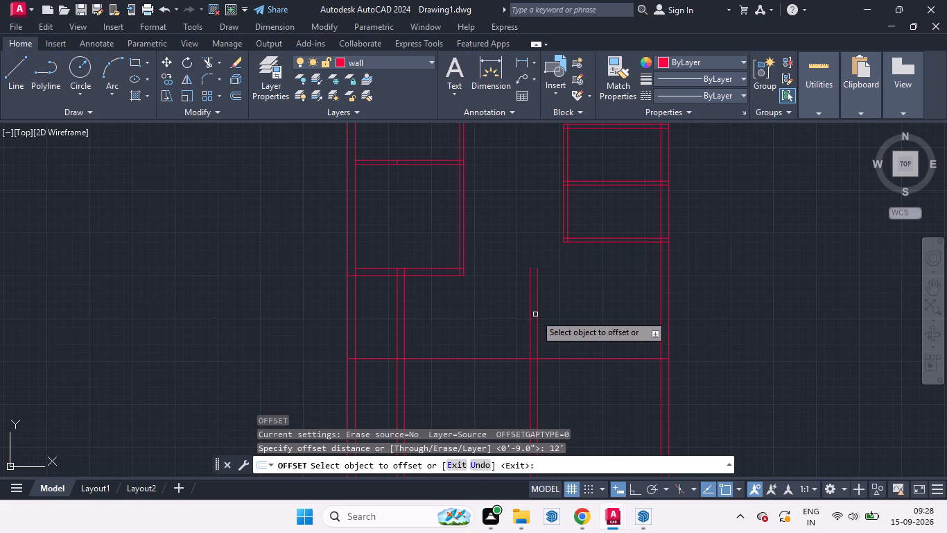
pyautogui.moveTo(537, 314); pyautogui.dragTo(607, 310)
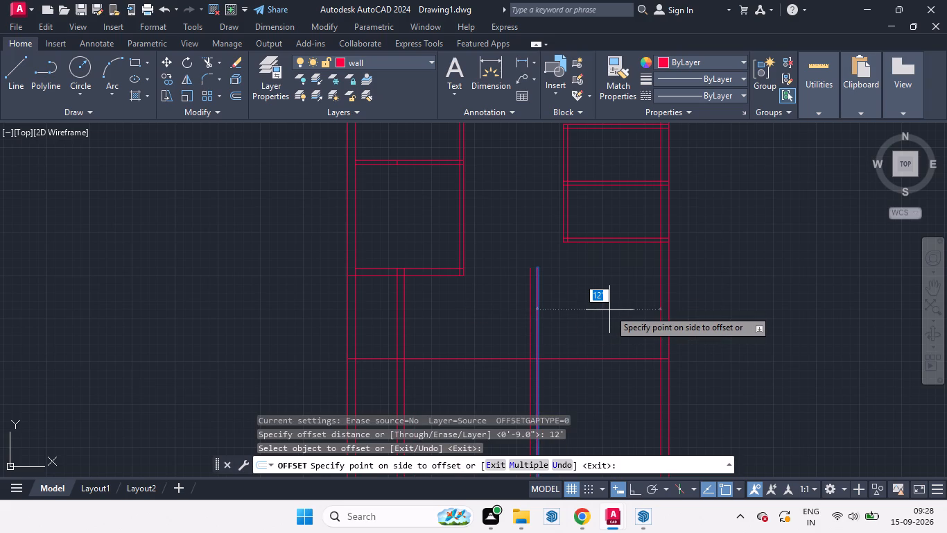
pyautogui.click(609, 310)
pyautogui.press('space')
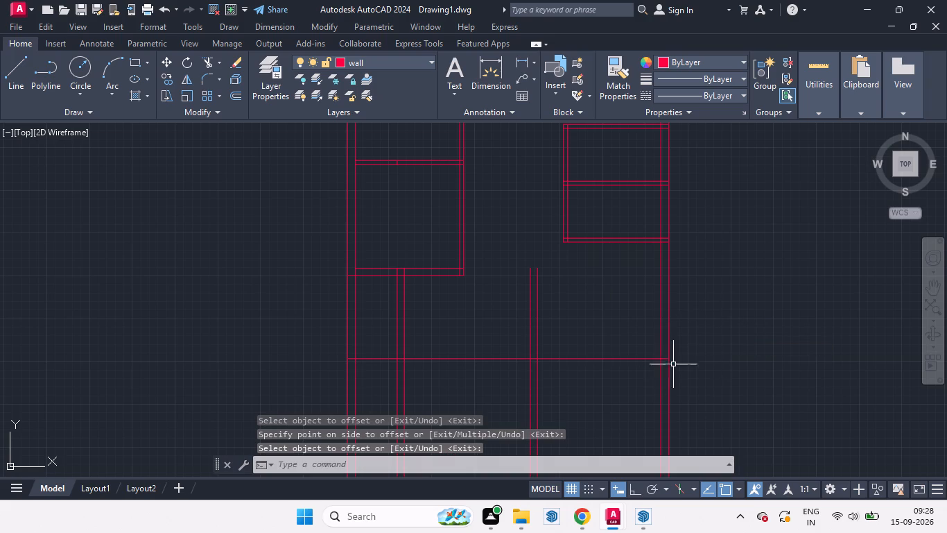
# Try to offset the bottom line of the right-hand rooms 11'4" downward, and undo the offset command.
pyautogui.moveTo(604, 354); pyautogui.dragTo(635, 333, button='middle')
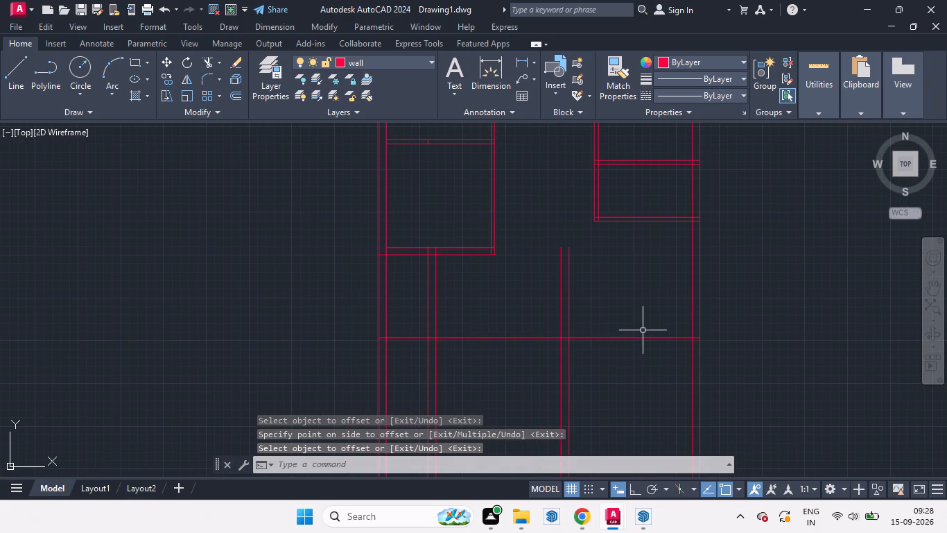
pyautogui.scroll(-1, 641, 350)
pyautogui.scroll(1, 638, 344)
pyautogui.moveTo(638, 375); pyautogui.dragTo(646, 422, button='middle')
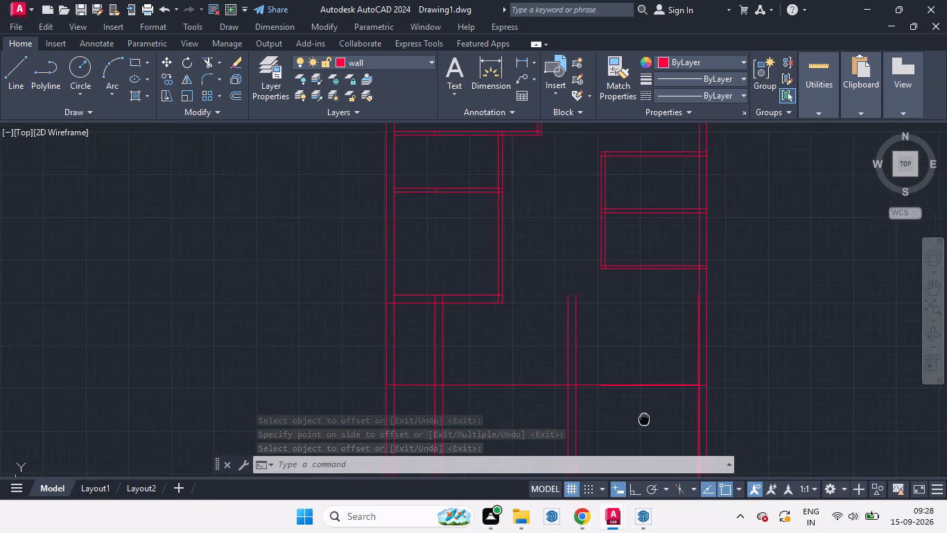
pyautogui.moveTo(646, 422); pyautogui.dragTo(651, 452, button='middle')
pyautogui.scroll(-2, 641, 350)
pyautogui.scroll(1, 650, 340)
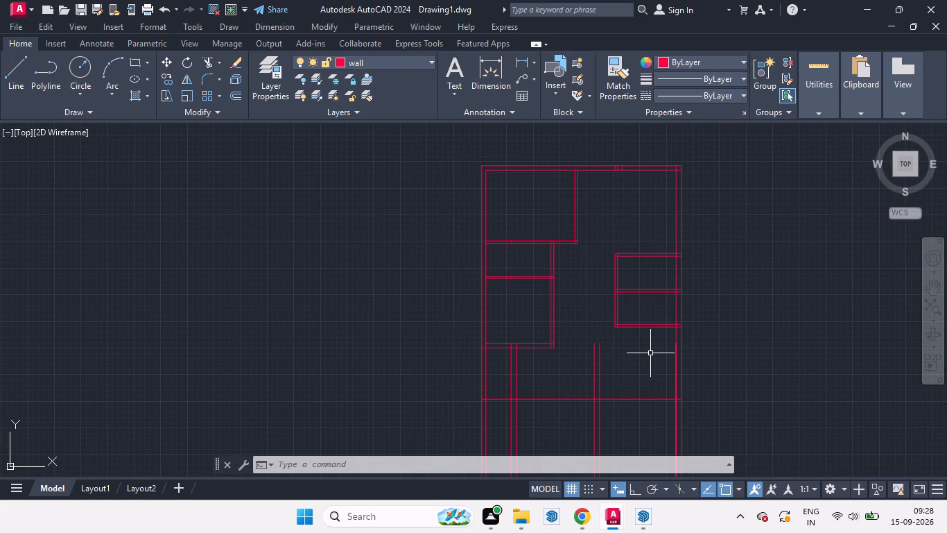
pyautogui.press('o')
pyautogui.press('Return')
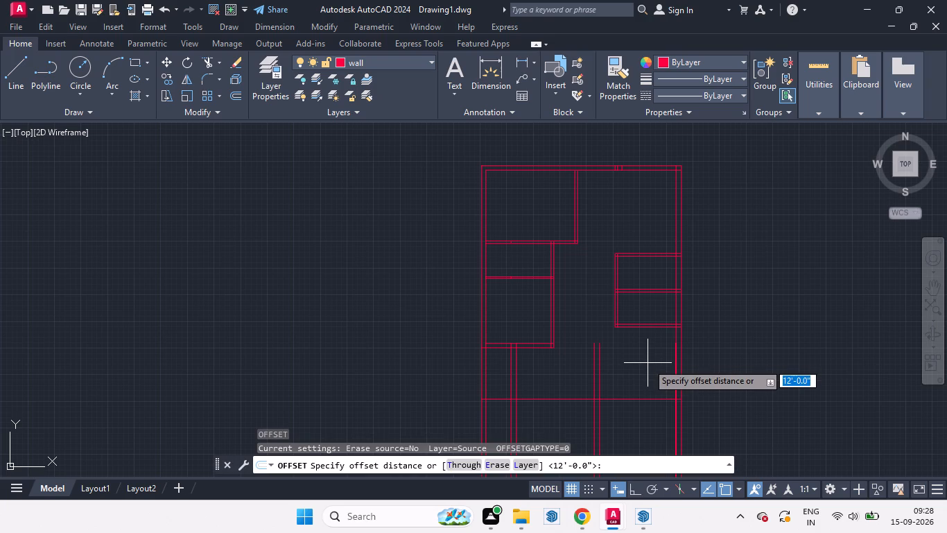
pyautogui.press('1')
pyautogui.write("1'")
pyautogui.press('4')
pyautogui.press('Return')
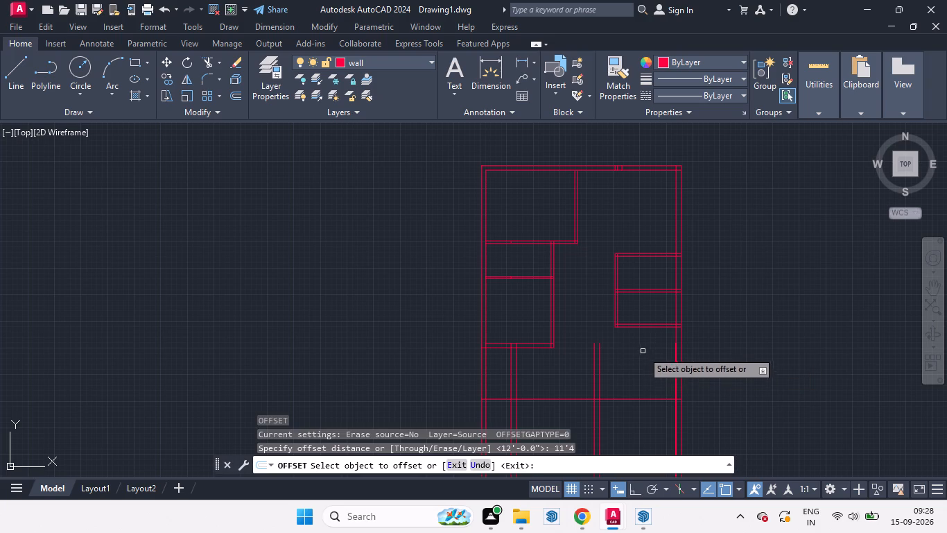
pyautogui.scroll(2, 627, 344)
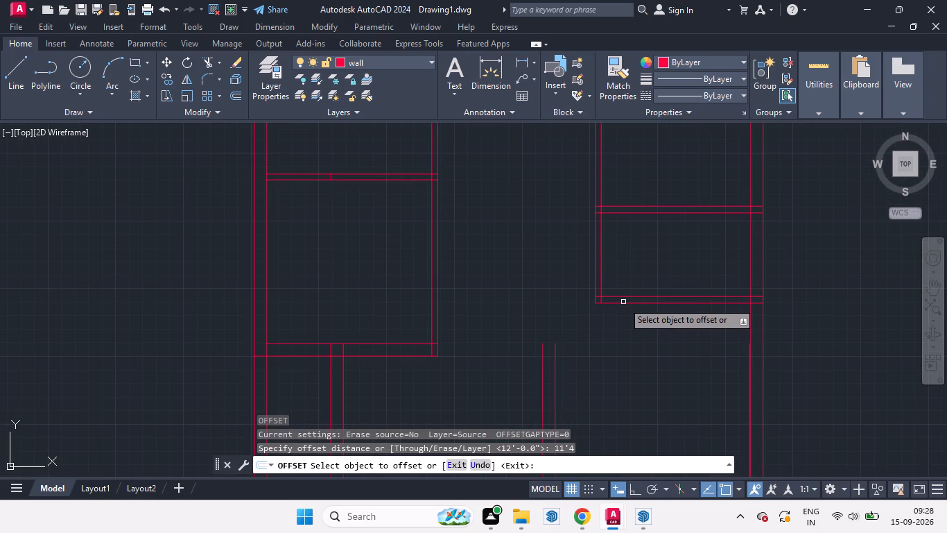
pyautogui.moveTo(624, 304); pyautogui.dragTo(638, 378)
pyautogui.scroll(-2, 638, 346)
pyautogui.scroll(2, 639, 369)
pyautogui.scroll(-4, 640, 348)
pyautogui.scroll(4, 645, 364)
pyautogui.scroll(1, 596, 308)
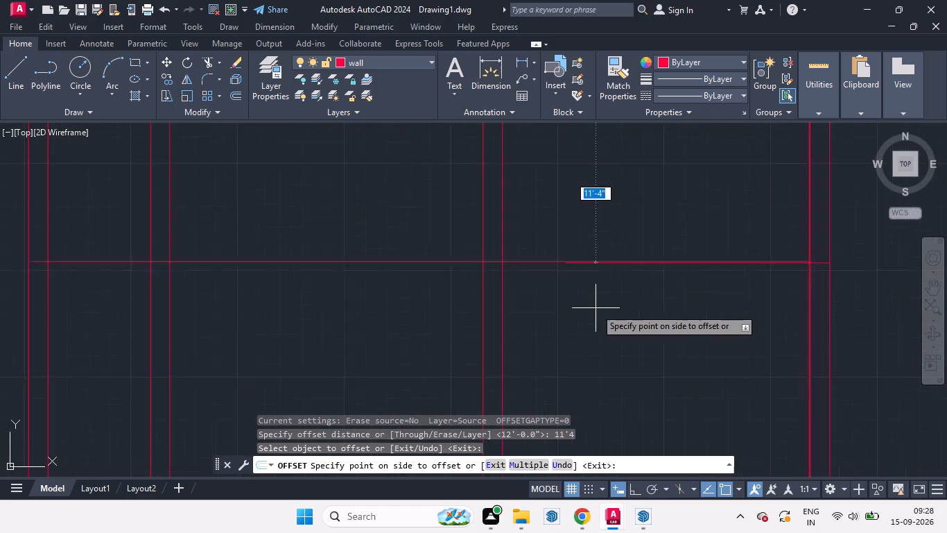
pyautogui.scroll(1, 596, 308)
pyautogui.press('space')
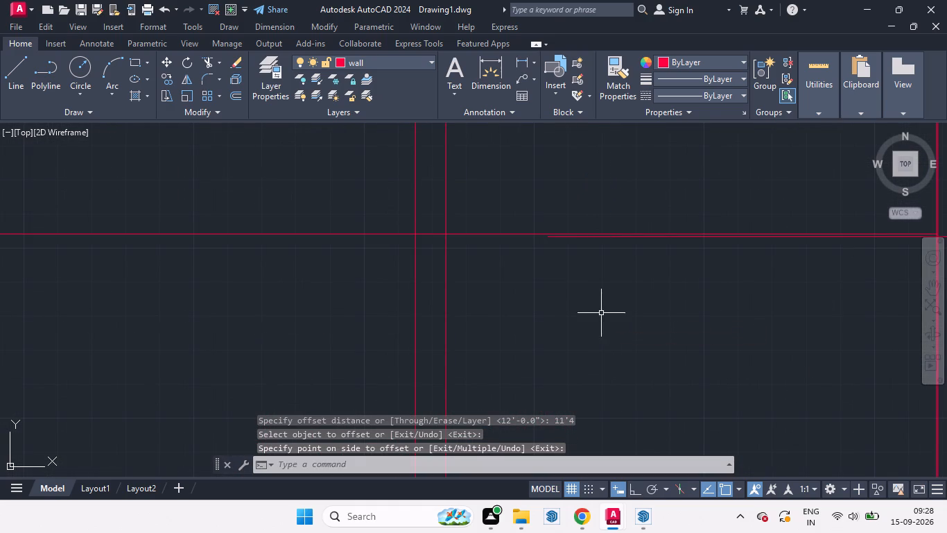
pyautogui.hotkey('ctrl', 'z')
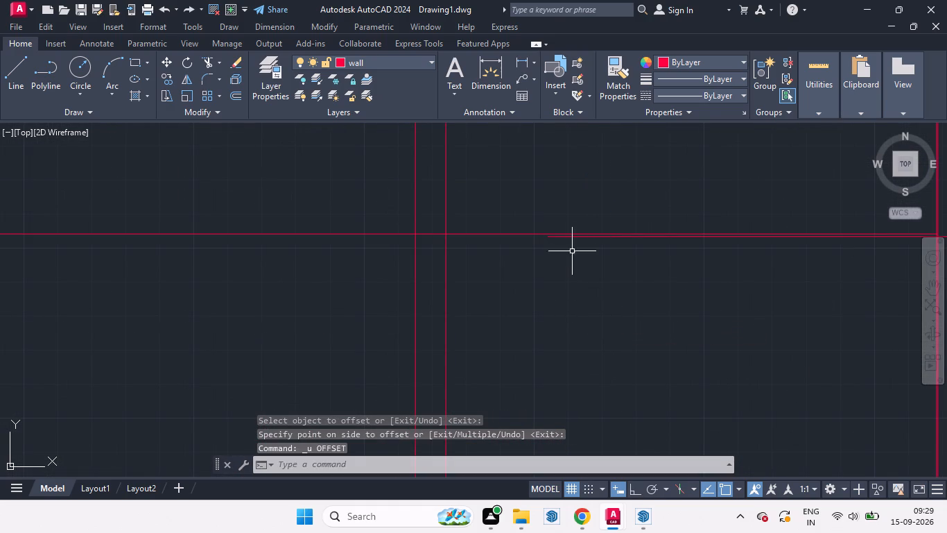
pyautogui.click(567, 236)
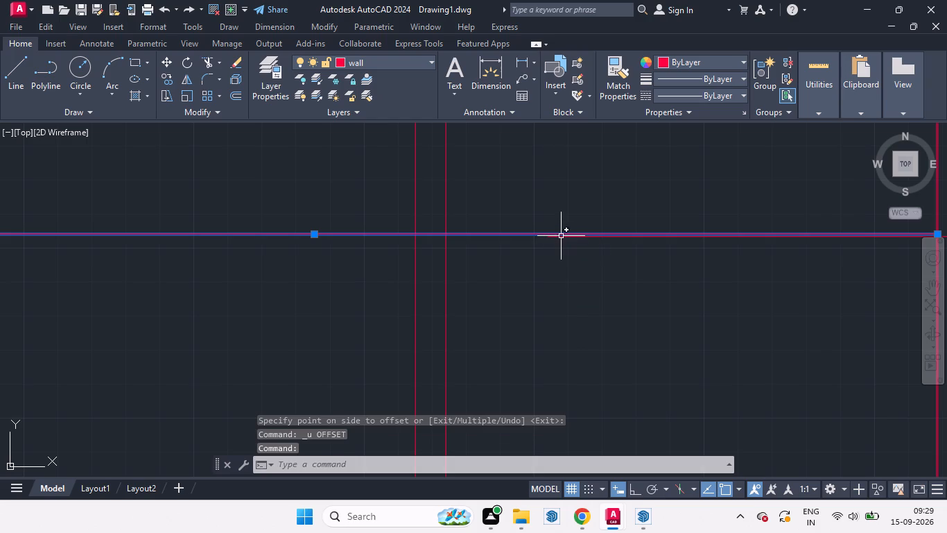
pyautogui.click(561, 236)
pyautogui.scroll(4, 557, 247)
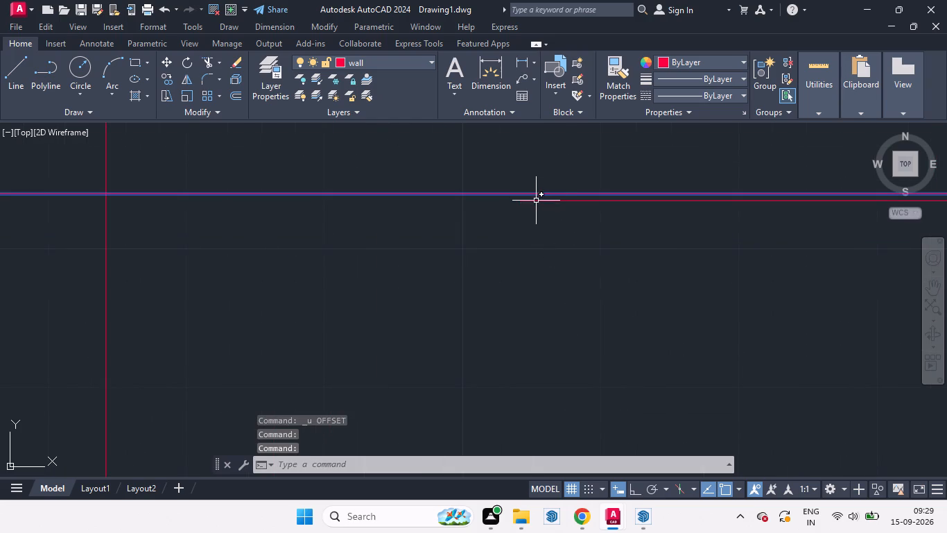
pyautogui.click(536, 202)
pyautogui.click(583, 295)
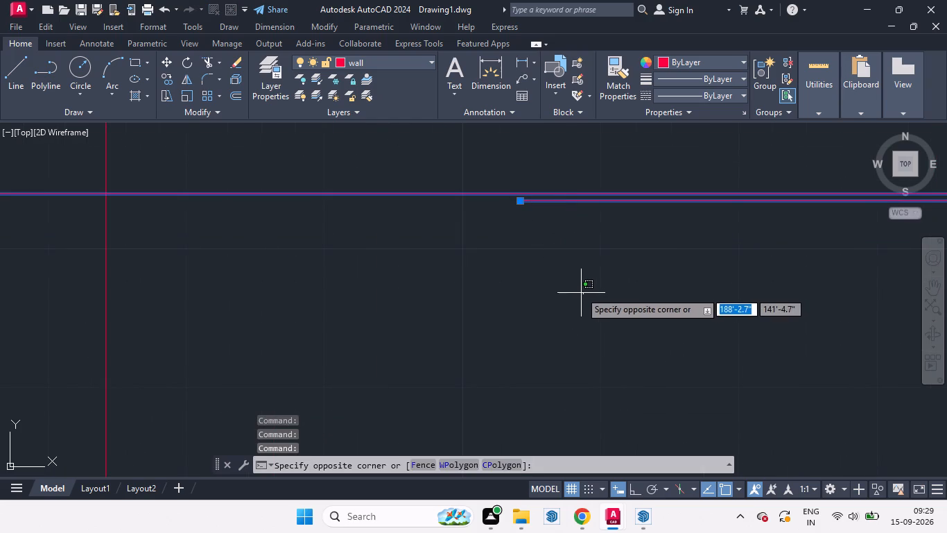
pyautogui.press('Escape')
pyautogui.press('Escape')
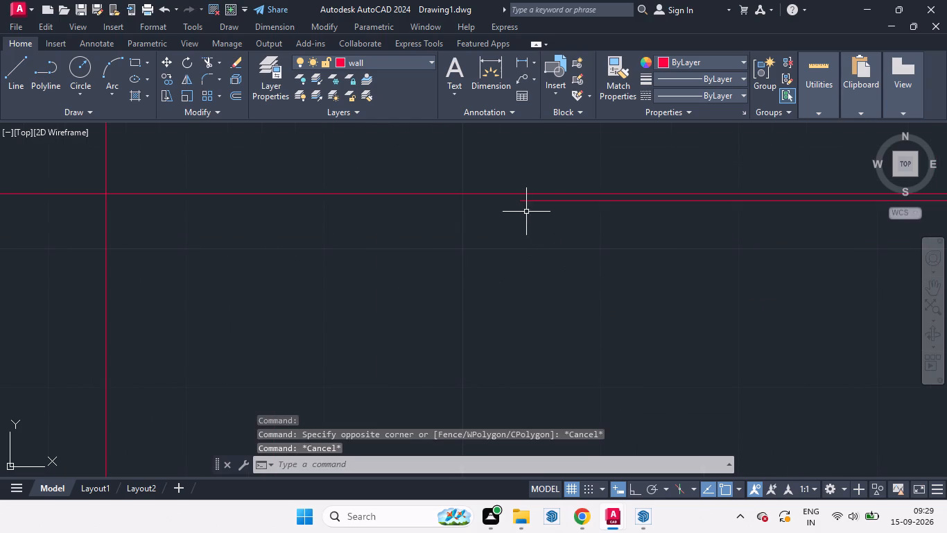
# Delete the short horizontal line just below the long horizontal line in the 12'-wide space.
pyautogui.click(534, 201)
pyautogui.press('Delete')
# Extend the lower line of the right-hand rooms' bottom wall to the left rooms, and the 9-inch vertical wall's lines up to it.
pyautogui.scroll(-4, 550, 310)
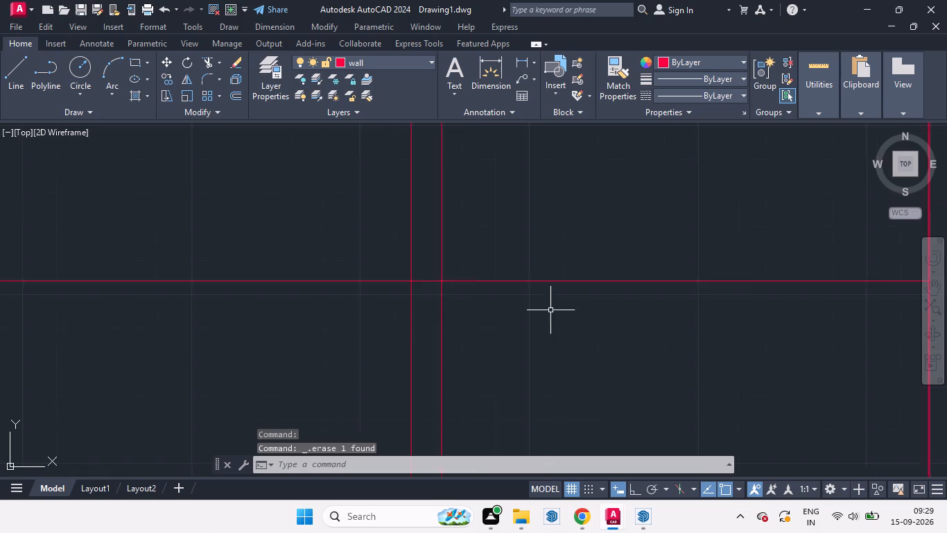
pyautogui.scroll(-3, 550, 310)
pyautogui.moveTo(572, 336); pyautogui.dragTo(606, 375, button='middle')
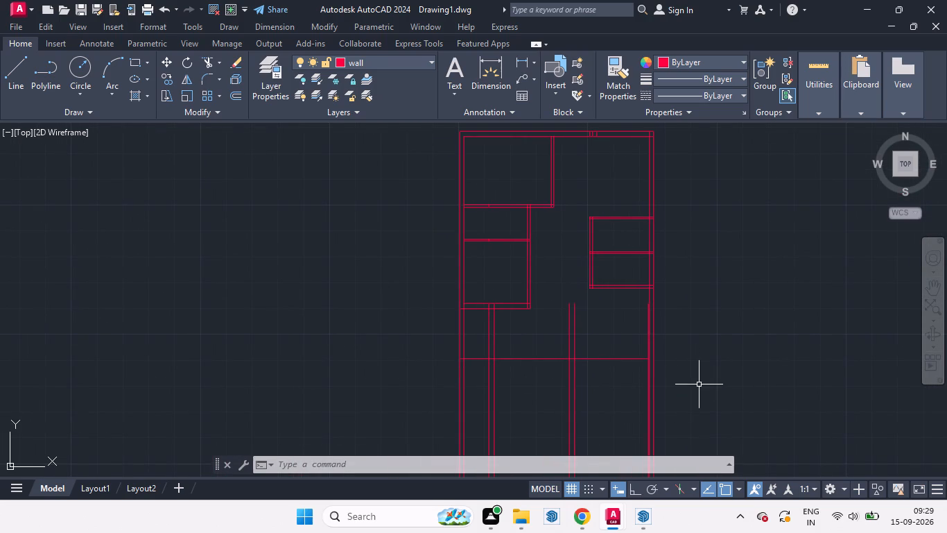
pyautogui.scroll(1, 572, 300)
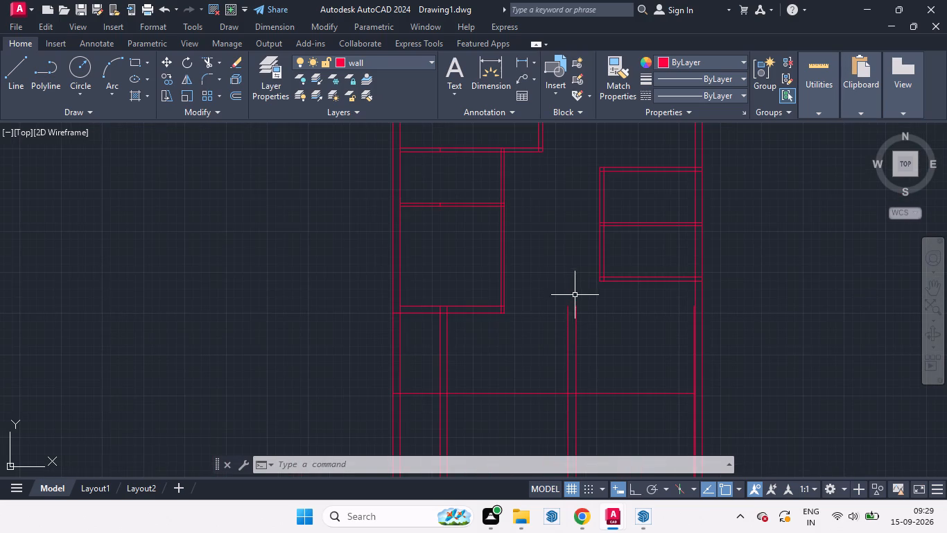
pyautogui.moveTo(578, 298); pyautogui.dragTo(600, 336, button='middle')
pyautogui.scroll(1, 615, 313)
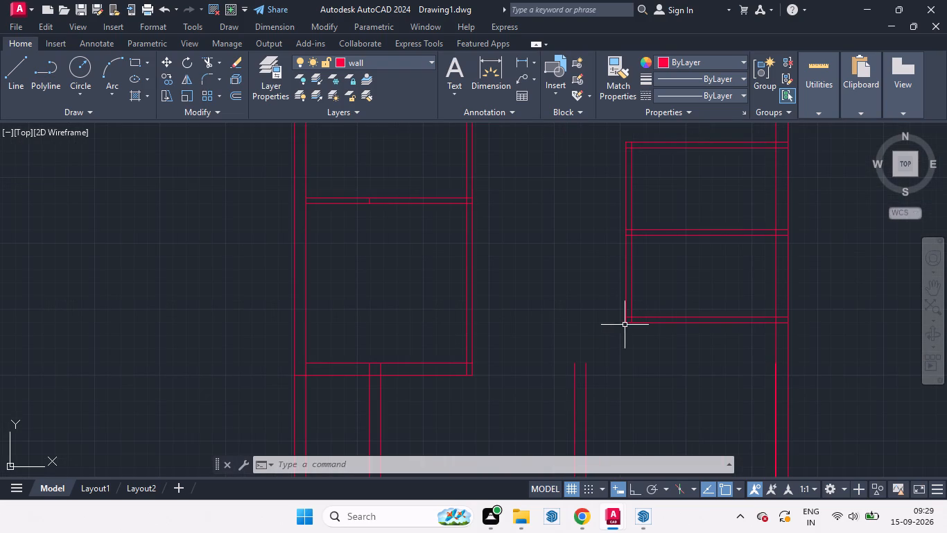
pyautogui.write('ex')
pyautogui.press('Return')
pyautogui.scroll(2, 629, 329)
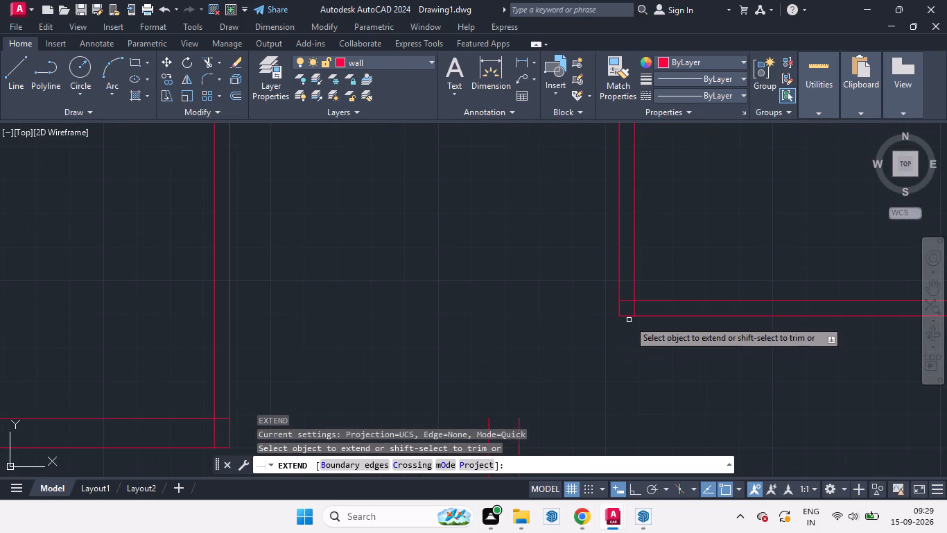
pyautogui.click(623, 318)
pyautogui.scroll(-2, 523, 326)
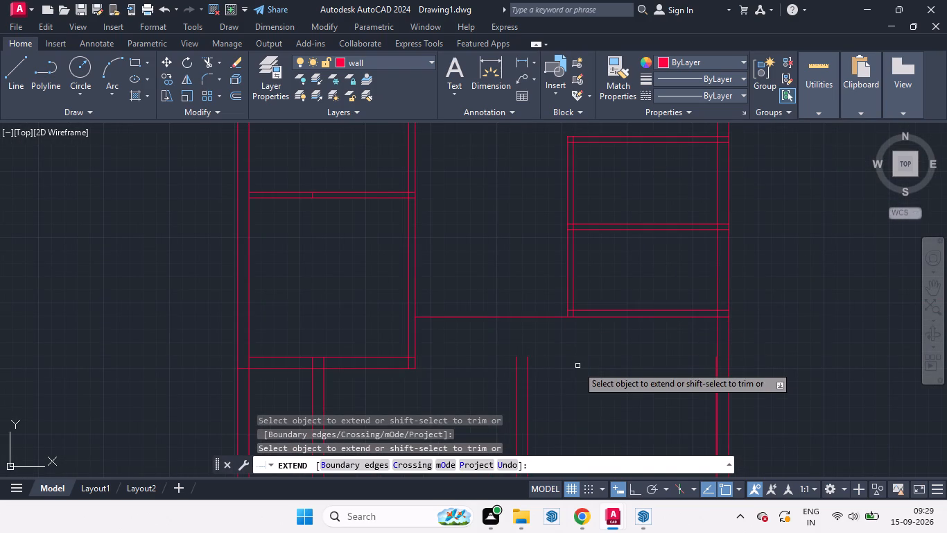
pyautogui.click(527, 366)
pyautogui.click(513, 368)
pyautogui.click(519, 363)
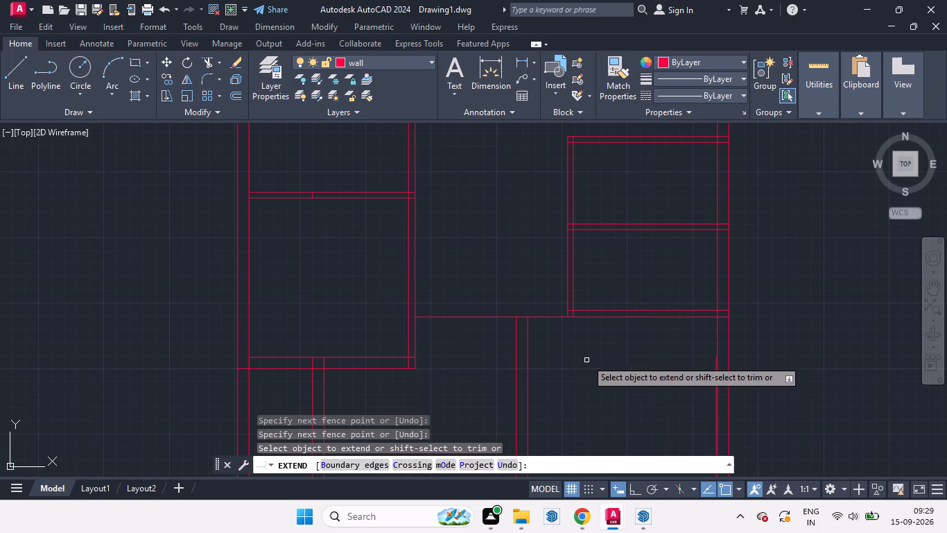
# Extend the upper line of that bottom wall to the left rooms and the 9-inch vertical wall's lines up to it.
pyautogui.click(580, 310)
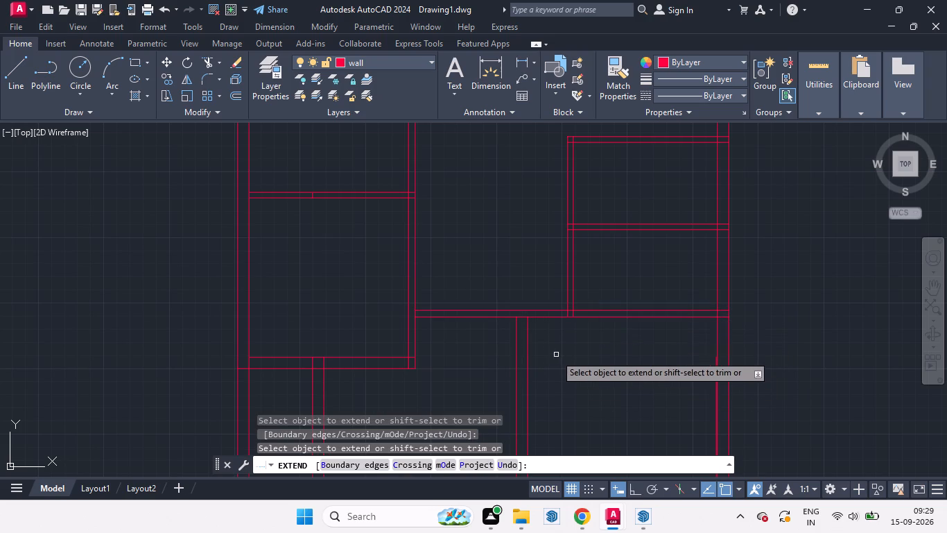
pyautogui.click(526, 330)
pyautogui.click(514, 327)
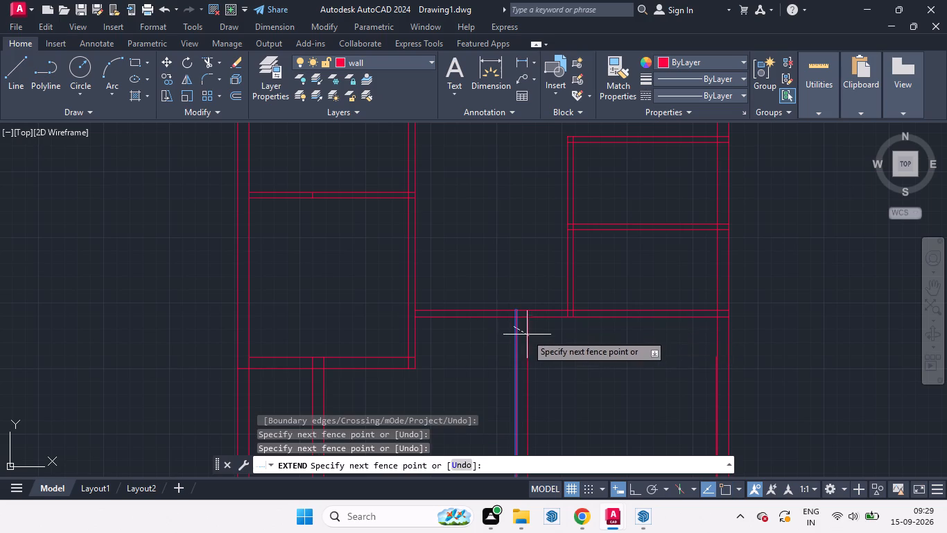
pyautogui.click(517, 329)
pyautogui.press('space')
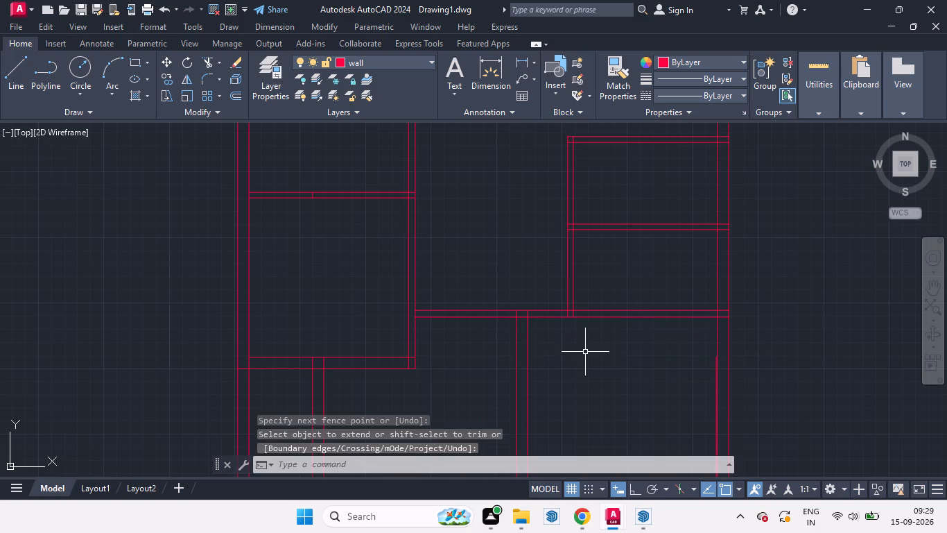
# Trim the horizontal wall lines left of the 9-inch vertical wall and clean up their corner.
pyautogui.write('tr')
pyautogui.press('Return')
pyautogui.moveTo(460, 279); pyautogui.dragTo(464, 312)
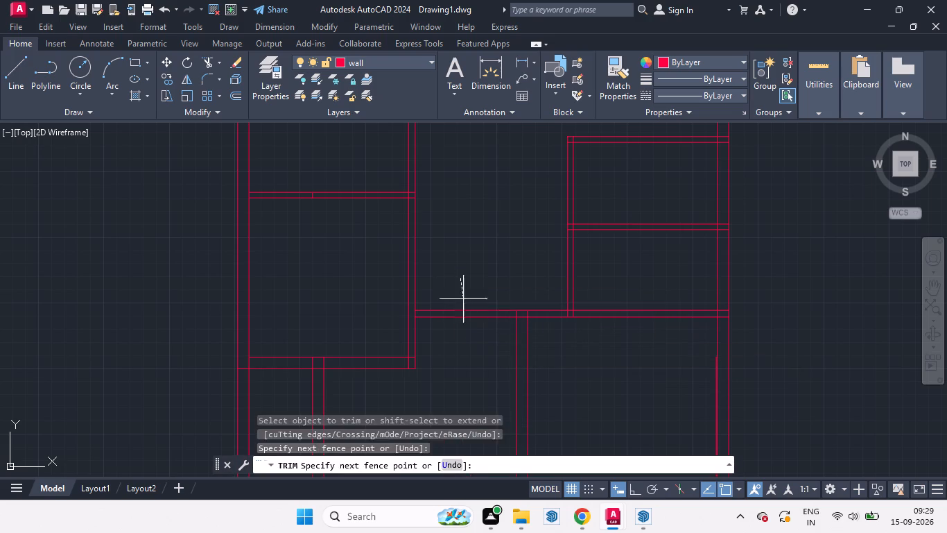
pyautogui.moveTo(464, 312); pyautogui.dragTo(464, 357)
pyautogui.scroll(4, 523, 327)
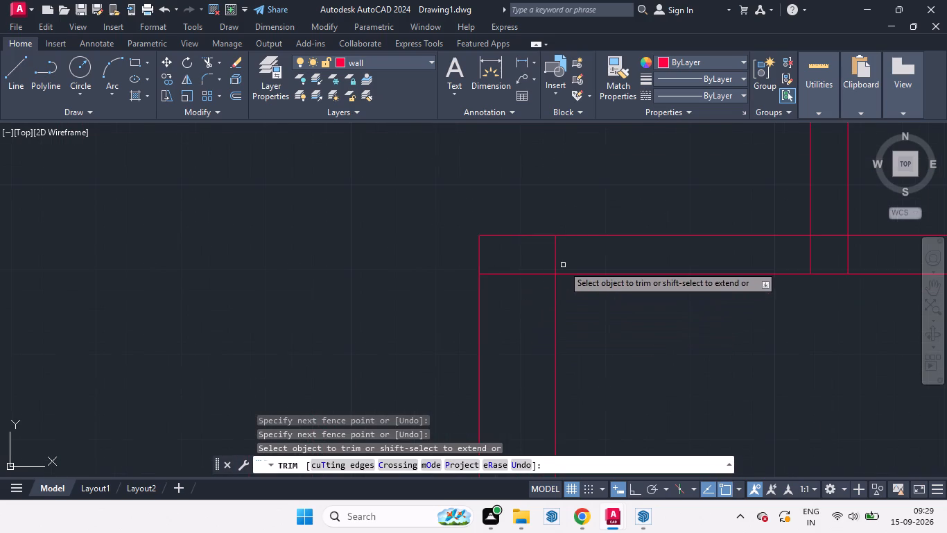
pyautogui.moveTo(553, 255); pyautogui.dragTo(520, 308)
pyautogui.moveTo(567, 259); pyautogui.dragTo(531, 255)
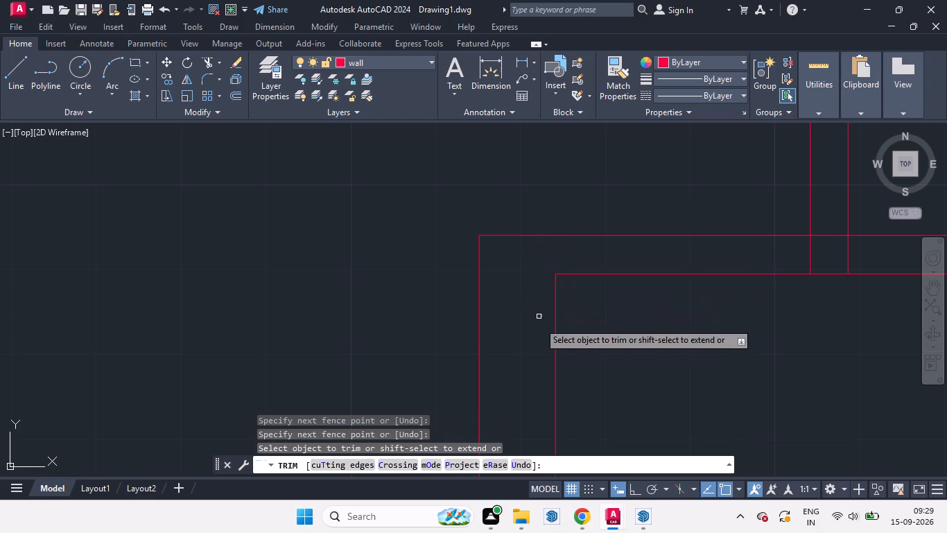
# Trim the overlapping lines where the right-hand rooms' left wall meets the horizontal wall.
pyautogui.scroll(-1, 515, 357)
pyautogui.moveTo(713, 267); pyautogui.dragTo(713, 287)
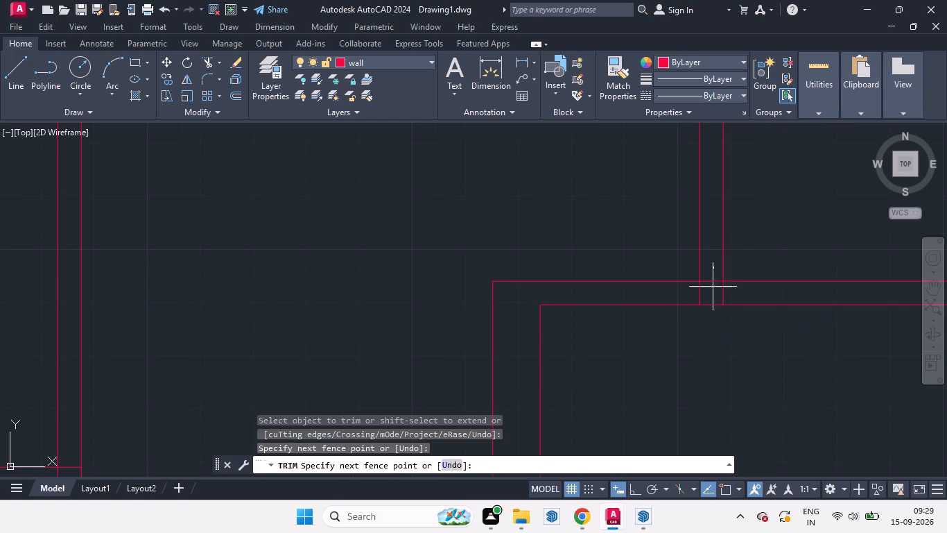
pyautogui.moveTo(713, 287); pyautogui.dragTo(739, 296)
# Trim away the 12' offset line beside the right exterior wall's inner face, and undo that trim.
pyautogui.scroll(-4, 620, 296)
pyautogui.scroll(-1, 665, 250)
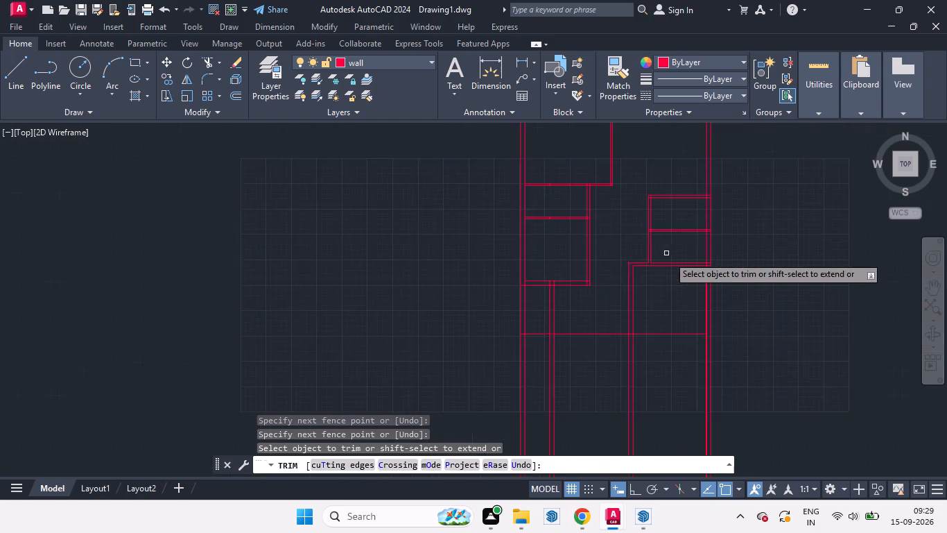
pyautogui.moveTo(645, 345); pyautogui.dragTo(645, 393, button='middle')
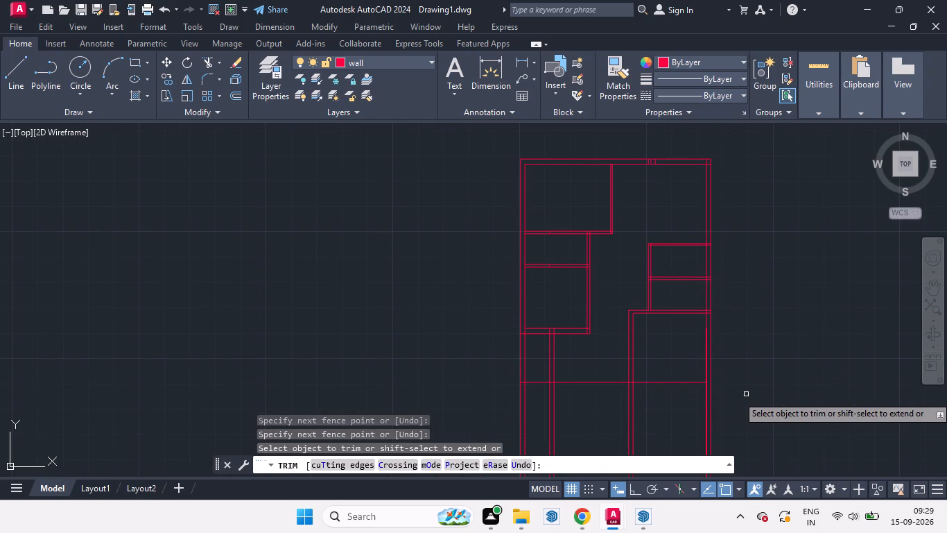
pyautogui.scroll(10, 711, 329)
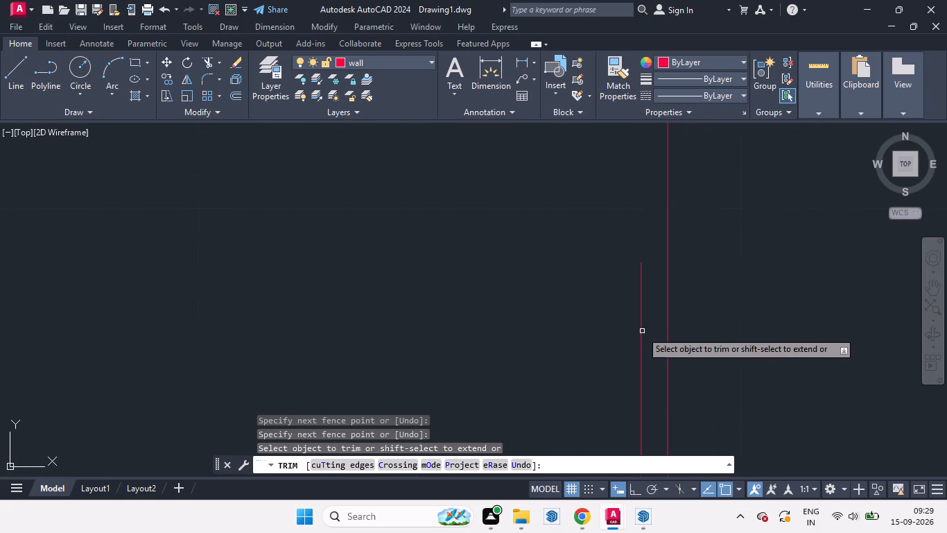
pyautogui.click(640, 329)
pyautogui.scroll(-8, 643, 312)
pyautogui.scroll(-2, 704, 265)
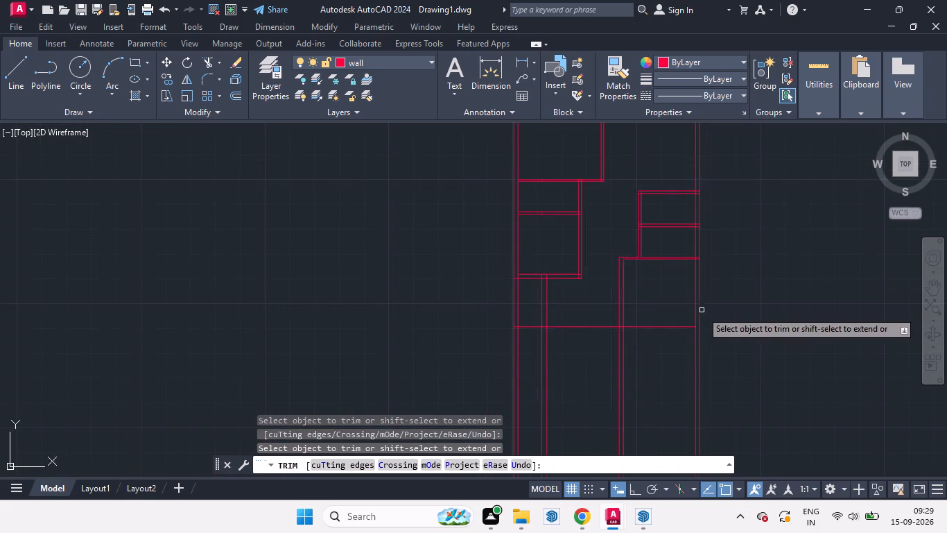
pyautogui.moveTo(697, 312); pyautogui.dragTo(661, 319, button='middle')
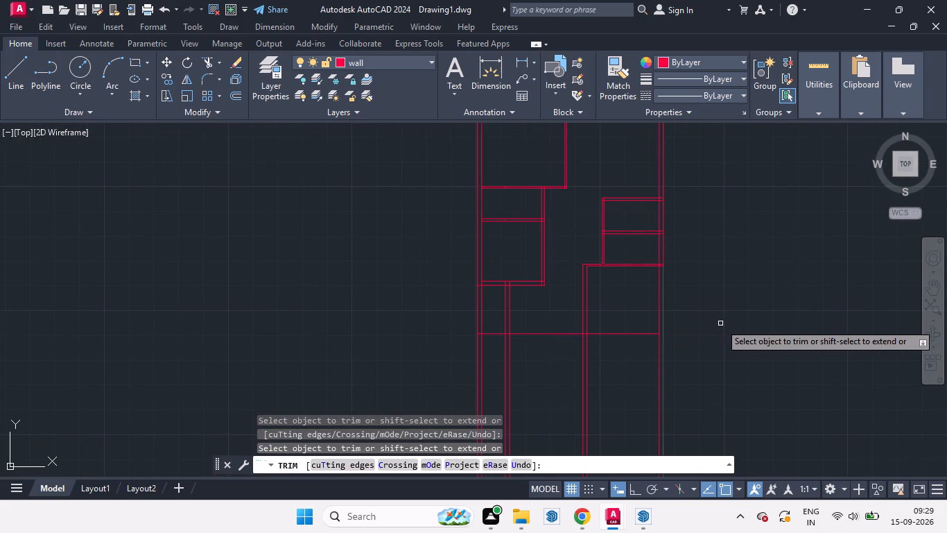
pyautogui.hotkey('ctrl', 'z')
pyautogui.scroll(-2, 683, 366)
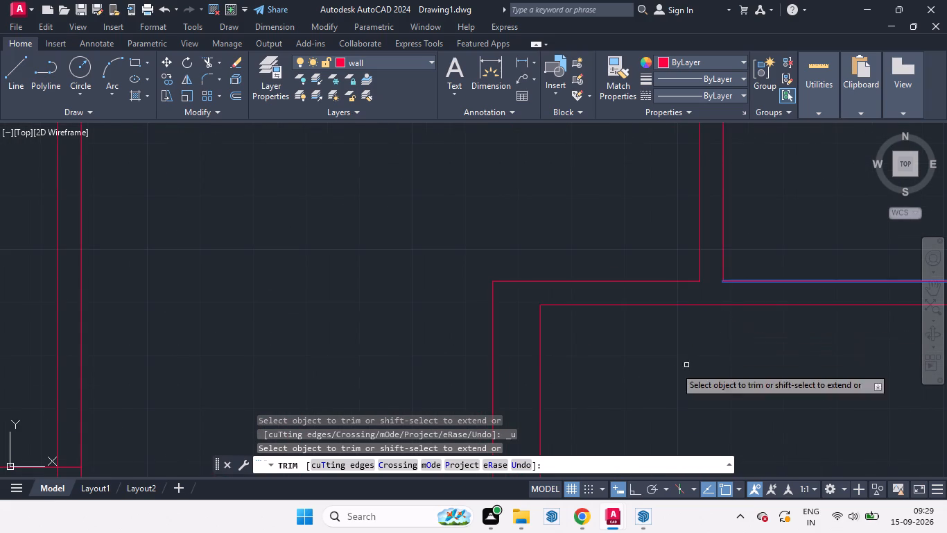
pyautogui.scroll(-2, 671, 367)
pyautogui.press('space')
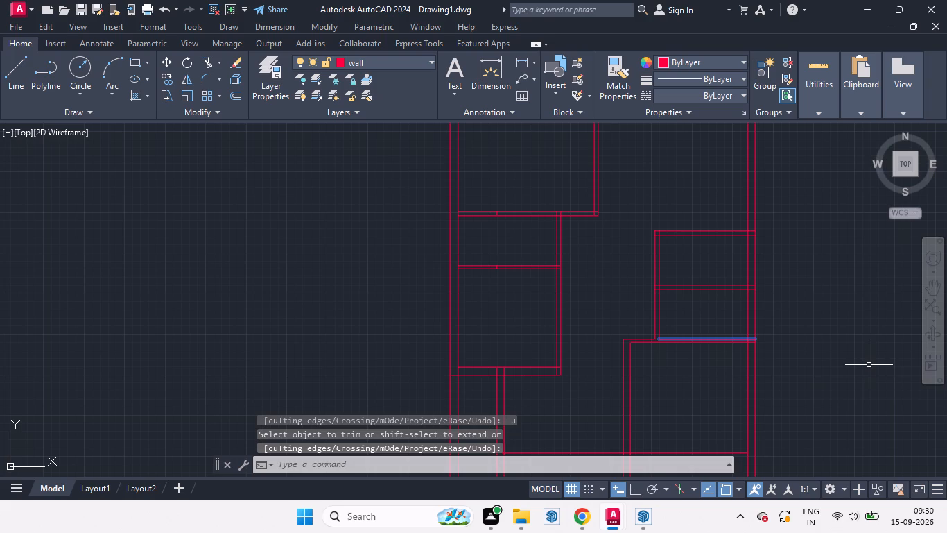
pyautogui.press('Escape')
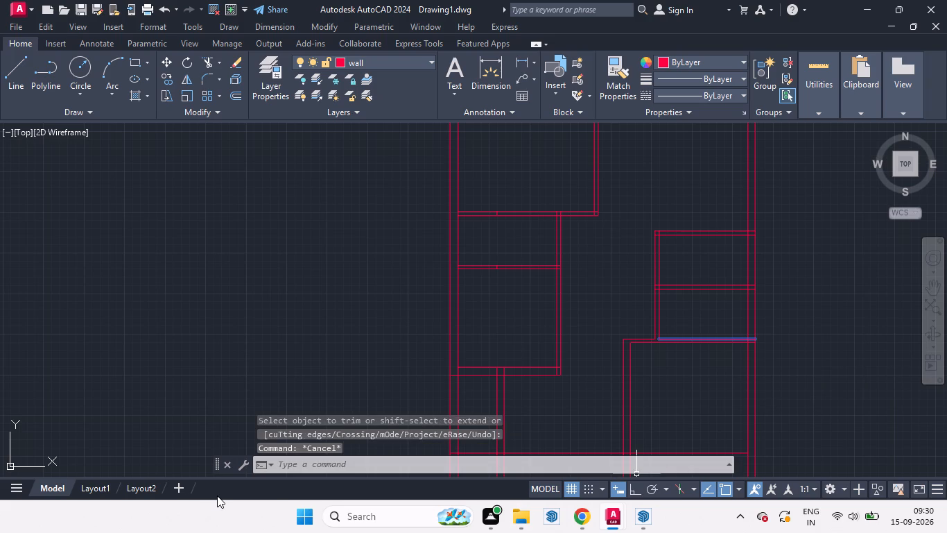
# Preview a 12' offset from the inner line of the lower right room's left wall to check the room's width.
pyautogui.click(630, 383)
pyautogui.press('Escape')
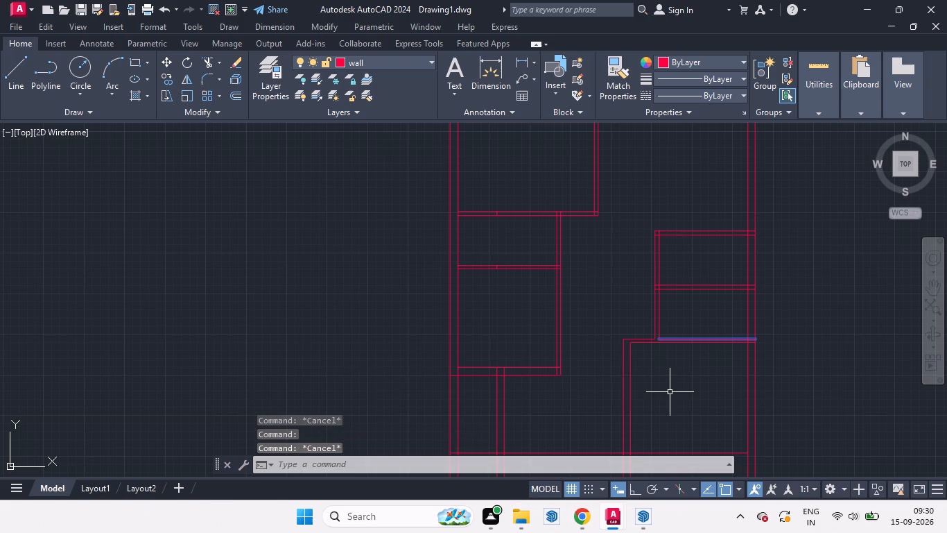
pyautogui.scroll(1, 540, 364)
pyautogui.moveTo(659, 403); pyautogui.dragTo(562, 267, button='middle')
pyautogui.scroll(-1, 550, 315)
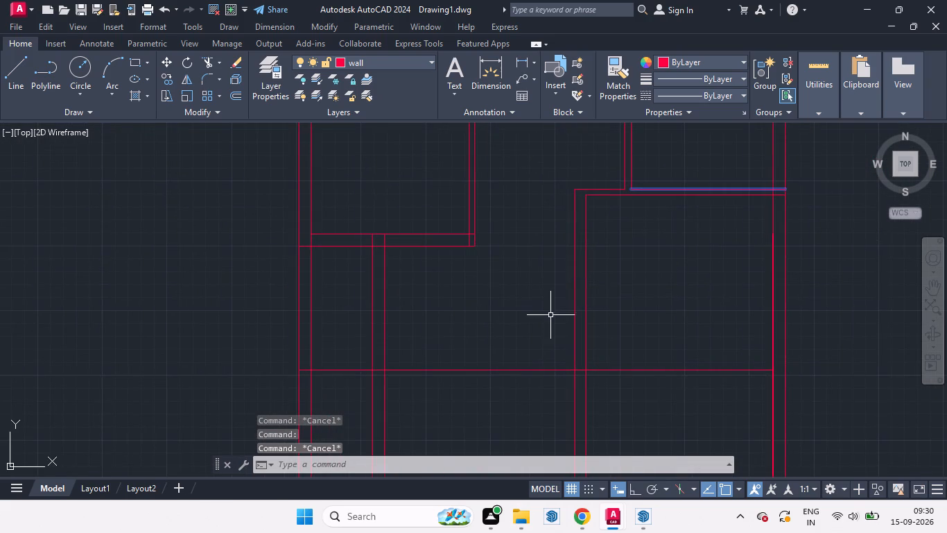
pyautogui.scroll(-1, 550, 315)
pyautogui.press('o')
pyautogui.press('Return')
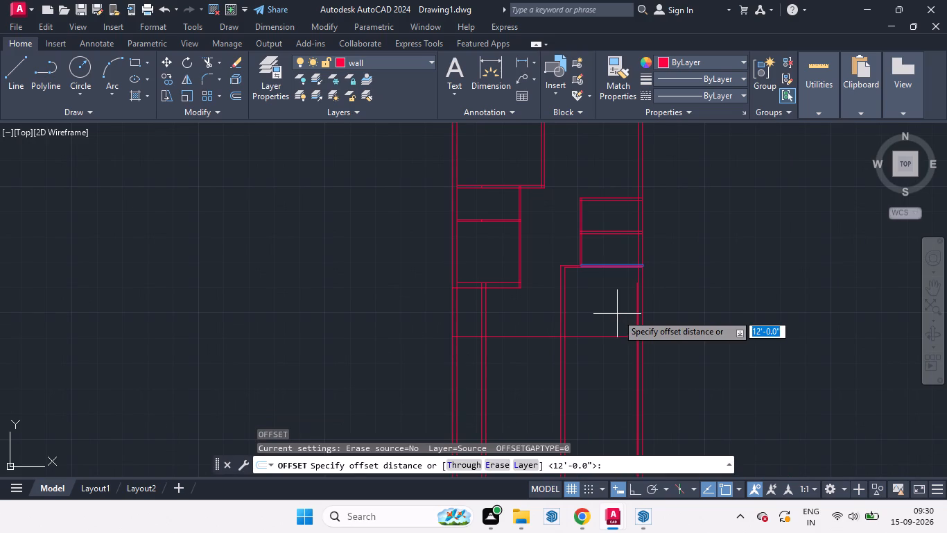
pyautogui.press('Return')
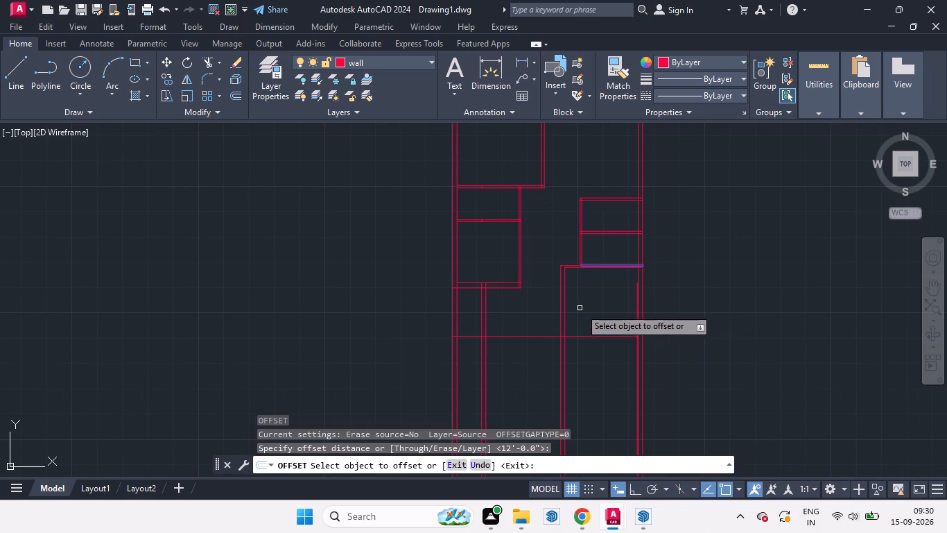
pyautogui.scroll(3, 615, 314)
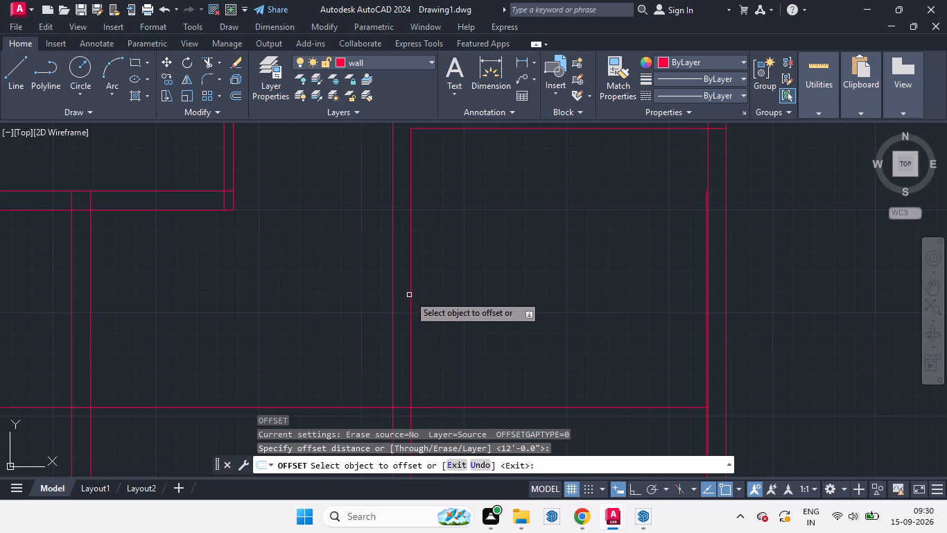
pyautogui.moveTo(410, 295); pyautogui.dragTo(577, 298)
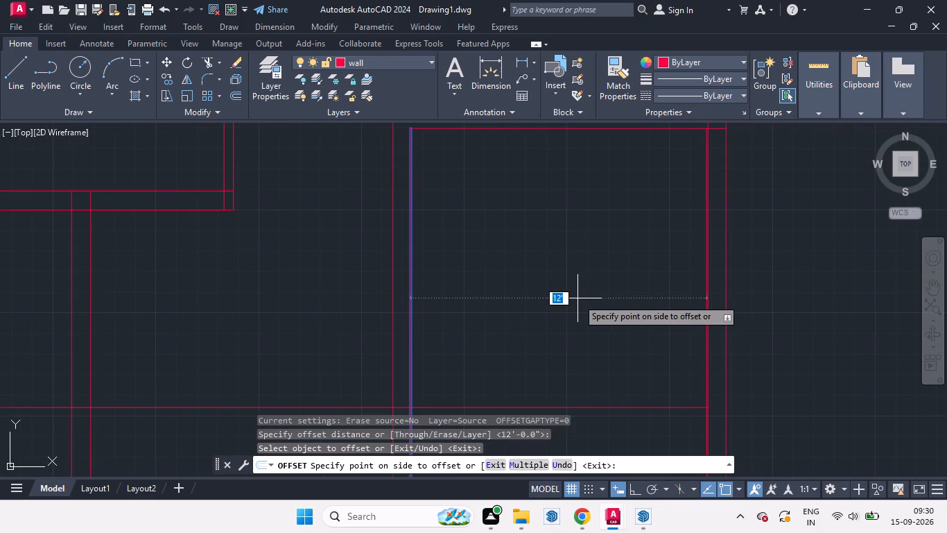
pyautogui.moveTo(577, 298); pyautogui.dragTo(666, 292)
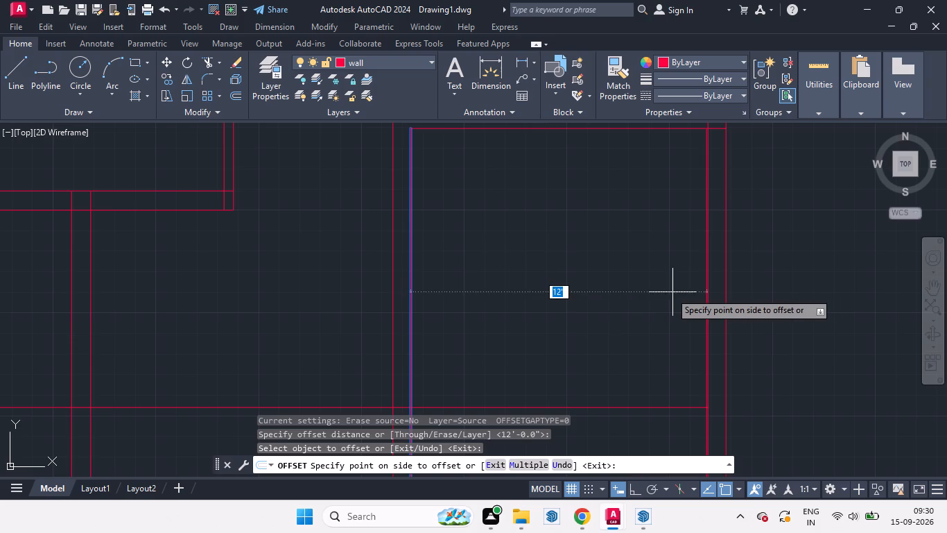
pyautogui.moveTo(666, 292); pyautogui.dragTo(611, 292)
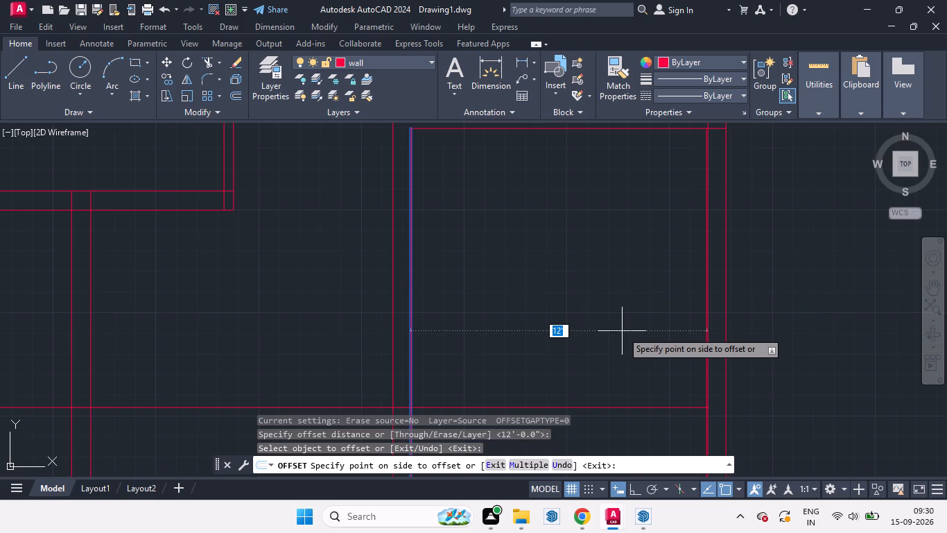
pyautogui.press('Escape')
# Delete the stray vertical line just inside the right exterior wall's inner face.
pyautogui.scroll(4, 715, 175)
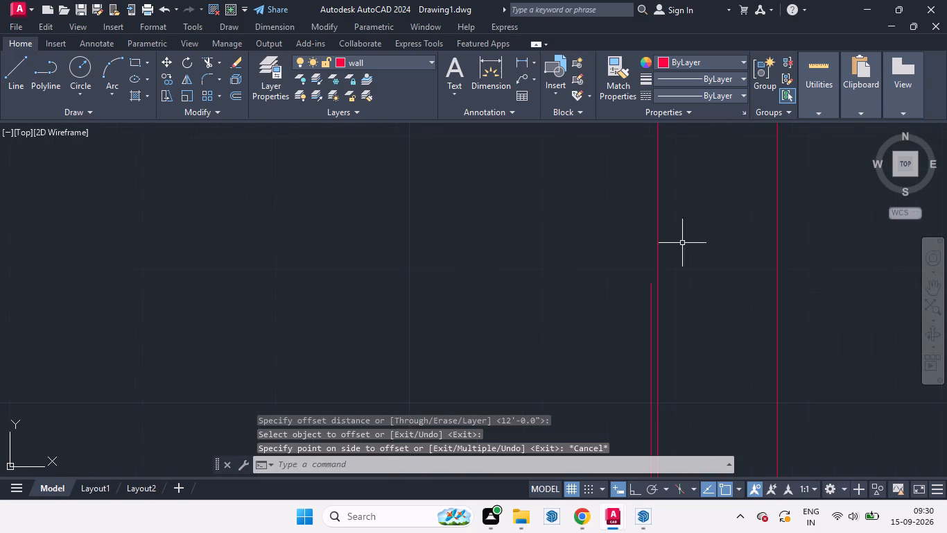
pyautogui.click(649, 306)
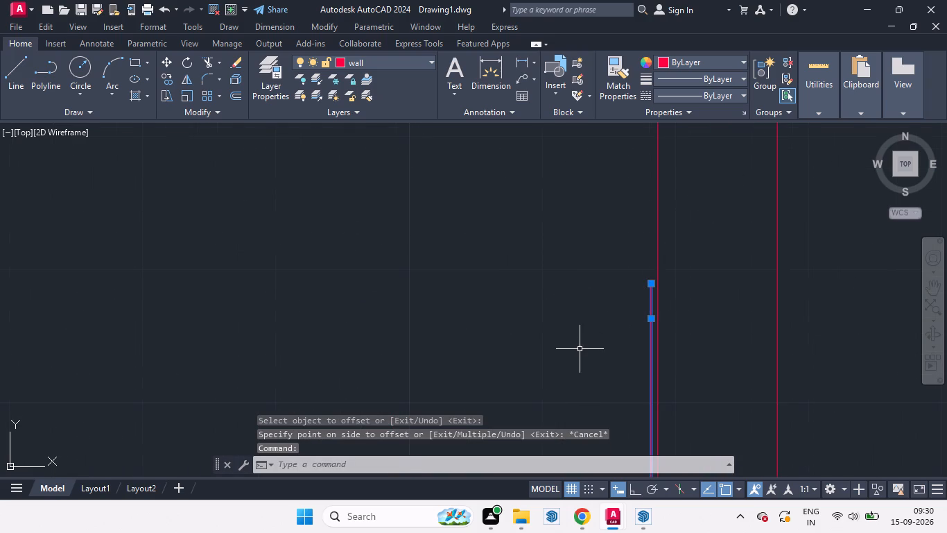
pyautogui.press('Delete')
# Preview a 12'3" offset rightward from the right line of the 9-inch vertical wall to check the middle space's width.
pyautogui.scroll(-5, 638, 298)
pyautogui.scroll(-2, 736, 265)
pyautogui.scroll(3, 678, 288)
pyautogui.moveTo(686, 308); pyautogui.dragTo(692, 372, button='middle')
pyautogui.scroll(-3, 712, 316)
pyautogui.moveTo(701, 342); pyautogui.dragTo(700, 362, button='middle')
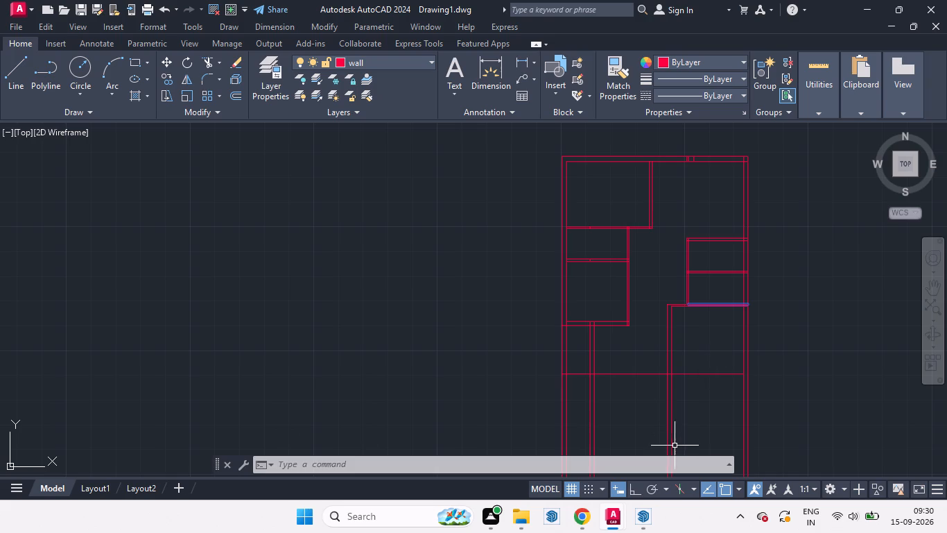
pyautogui.moveTo(661, 464); pyautogui.dragTo(660, 394, button='middle')
pyautogui.scroll(-2, 577, 369)
pyautogui.scroll(3, 680, 398)
pyautogui.scroll(-2, 615, 382)
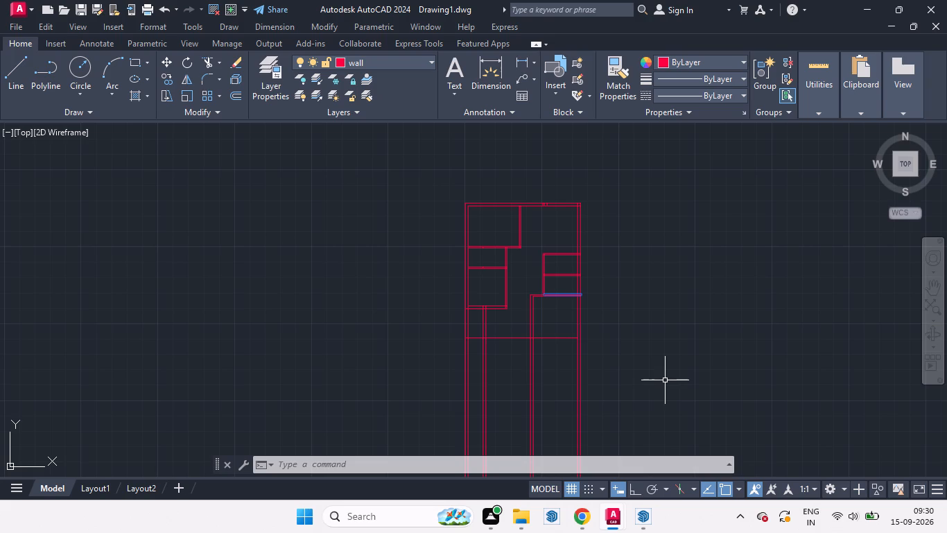
pyautogui.press('o')
pyautogui.press('Return')
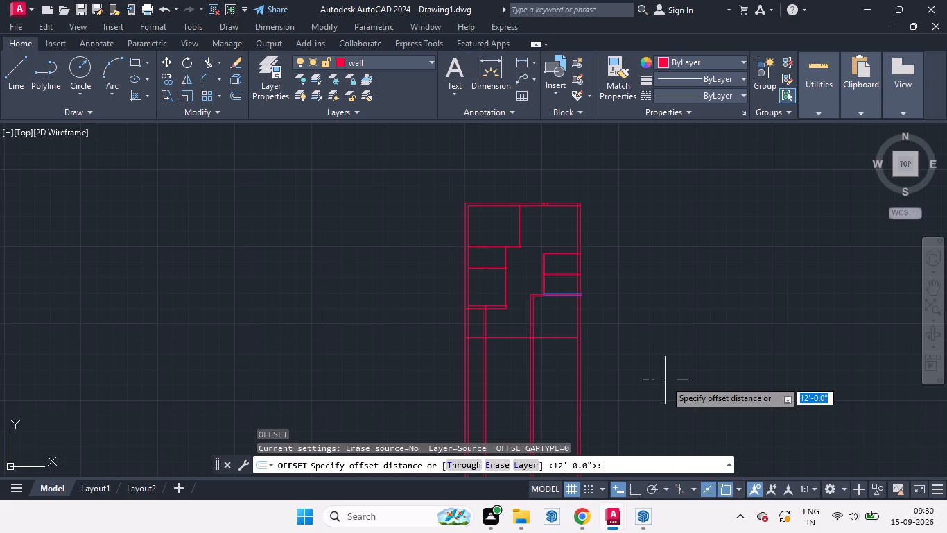
pyautogui.write("12'")
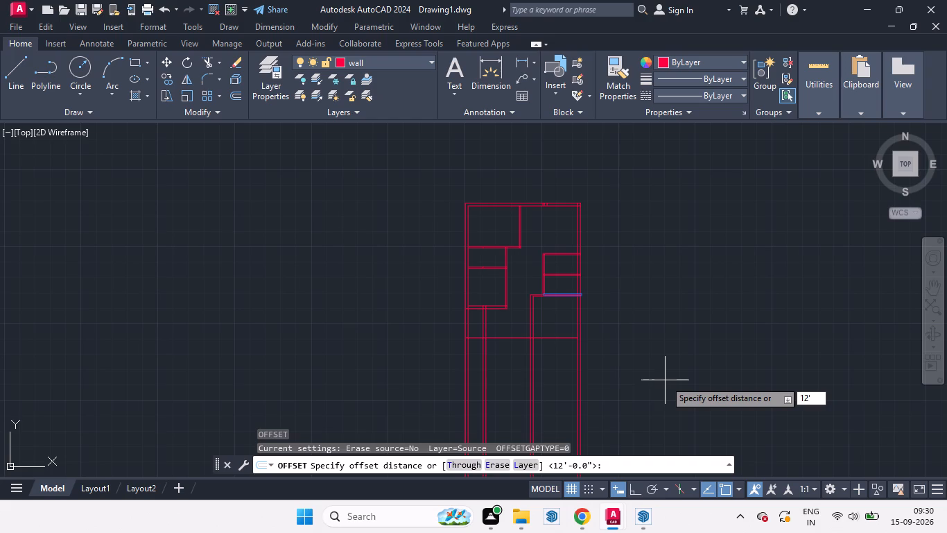
pyautogui.press('3')
pyautogui.press('Return')
pyautogui.scroll(3, 512, 317)
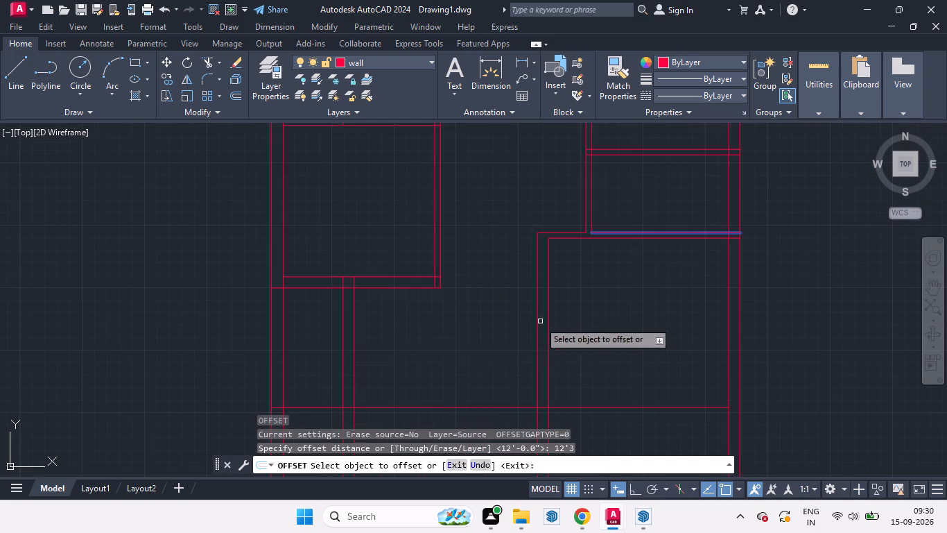
pyautogui.click(352, 346)
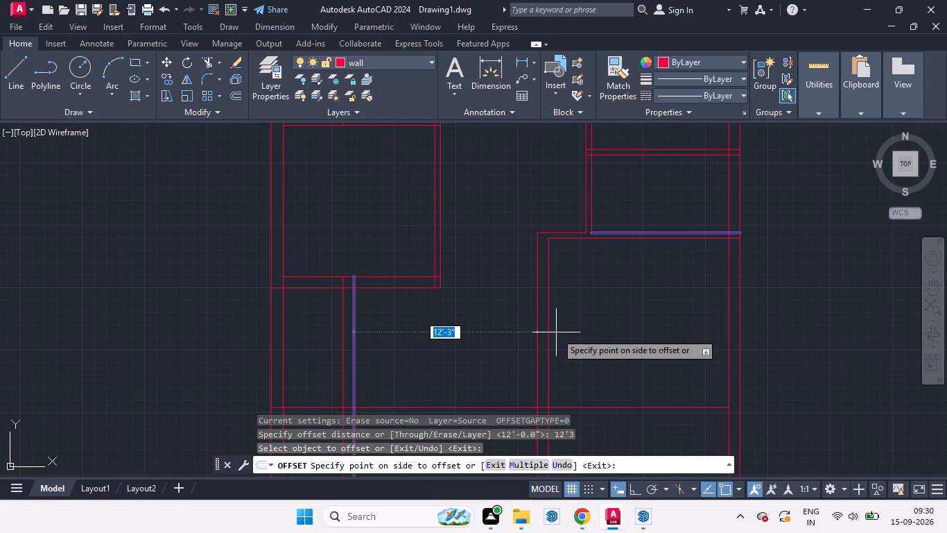
pyautogui.press('space')
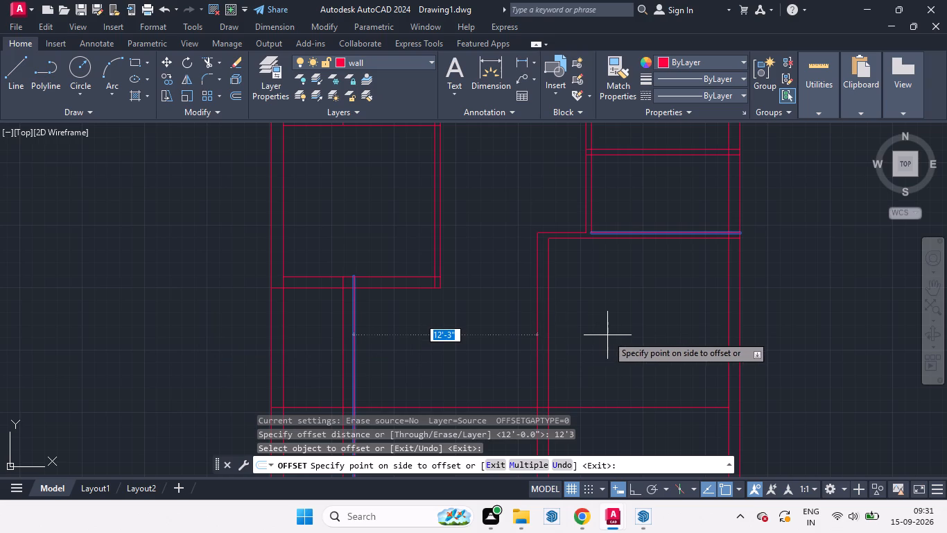
# Offset the long horizontal line across the lower spaces 9 inches downward to form the bottom wall.
pyautogui.moveTo(559, 348); pyautogui.dragTo(557, 313, button='middle')
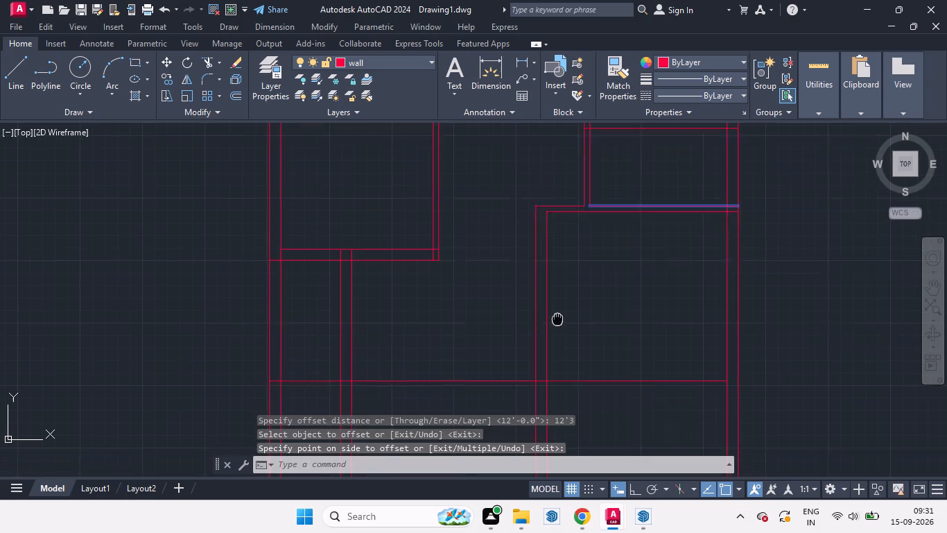
pyautogui.moveTo(557, 313); pyautogui.dragTo(563, 274, button='middle')
pyautogui.scroll(-1, 591, 248)
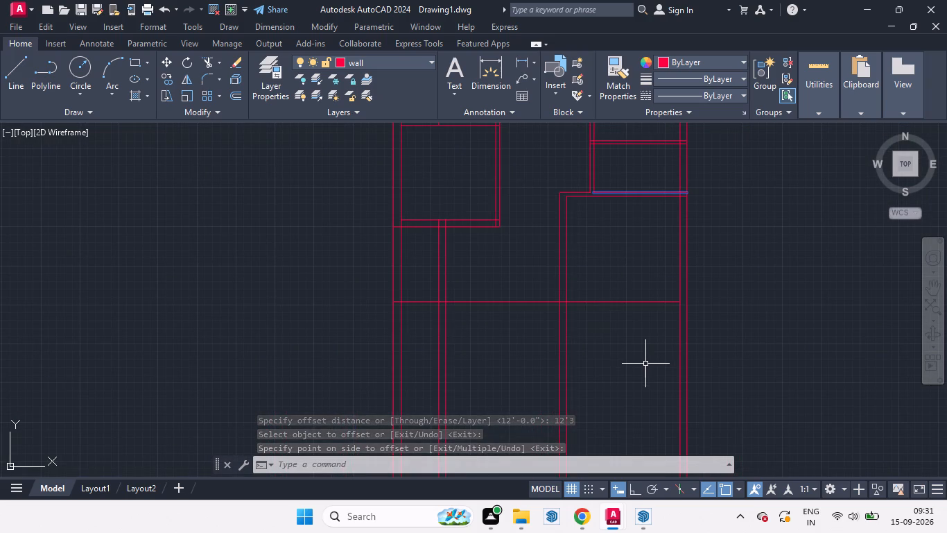
pyautogui.press('o')
pyautogui.press('Return')
pyautogui.press('9')
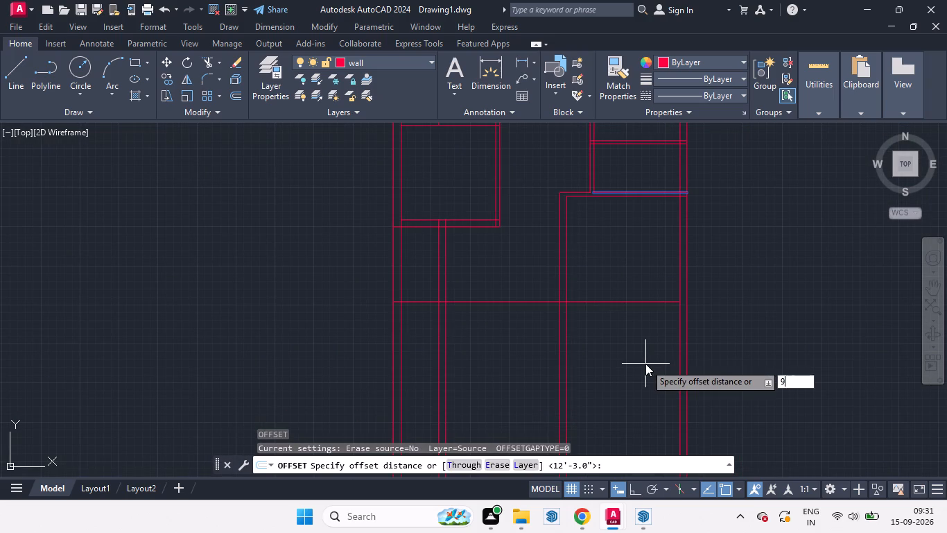
pyautogui.press('Return')
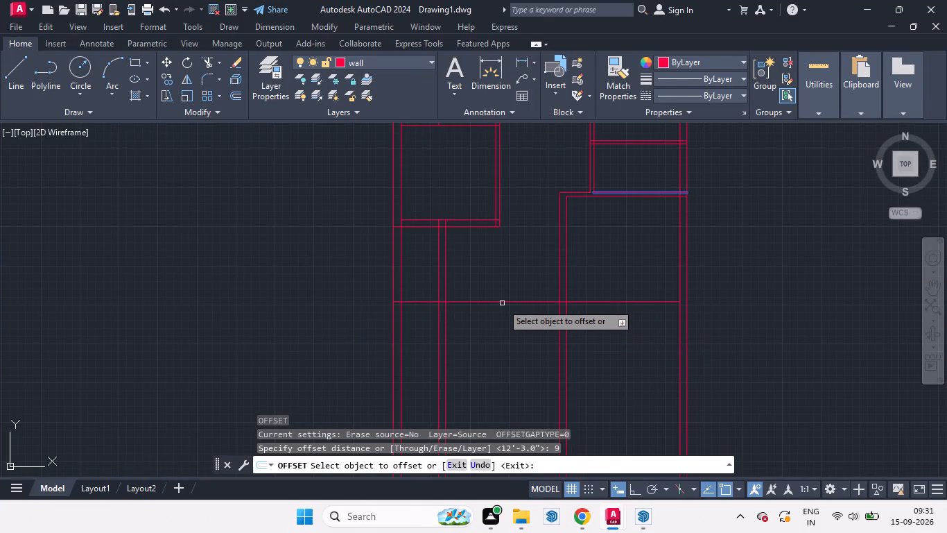
pyautogui.moveTo(502, 303); pyautogui.dragTo(503, 352)
pyautogui.click(503, 352)
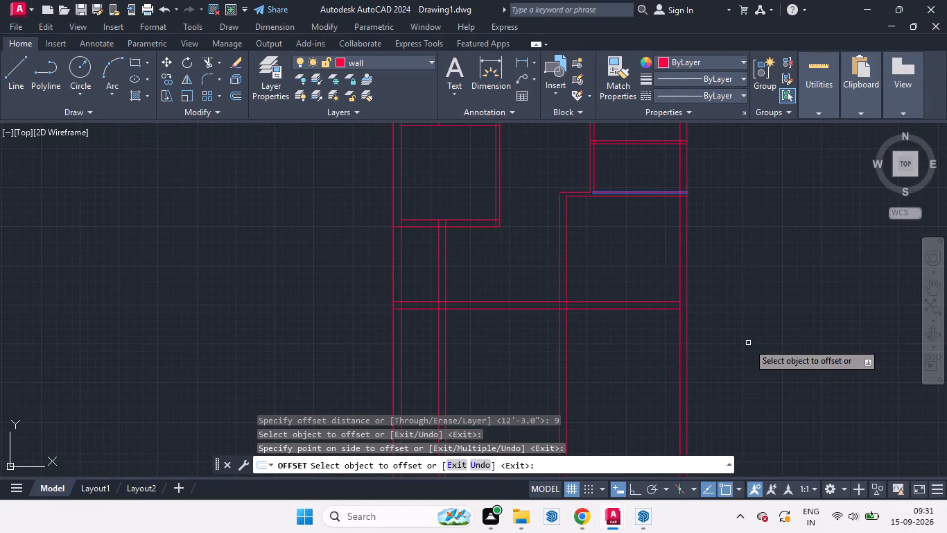
pyautogui.press('space')
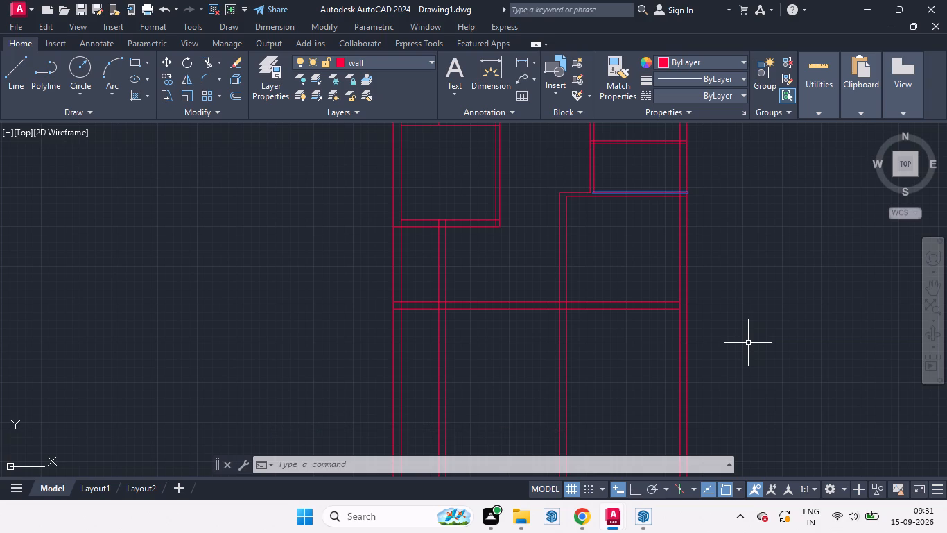
# Trim the left exterior wall's lines and the adjacent 9-inch vertical wall's lines below the new bottom wall.
pyautogui.write('tr')
pyautogui.press('Return')
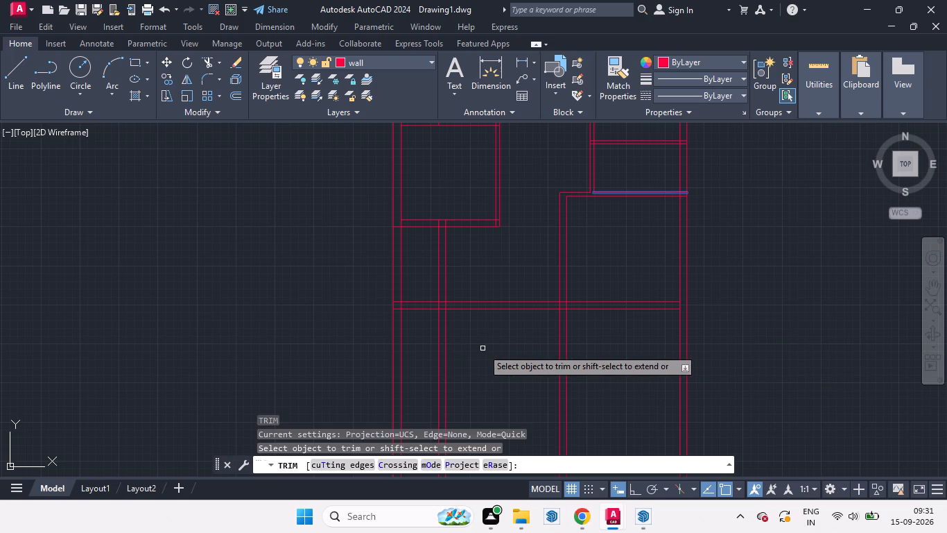
pyautogui.moveTo(483, 348); pyautogui.dragTo(441, 342)
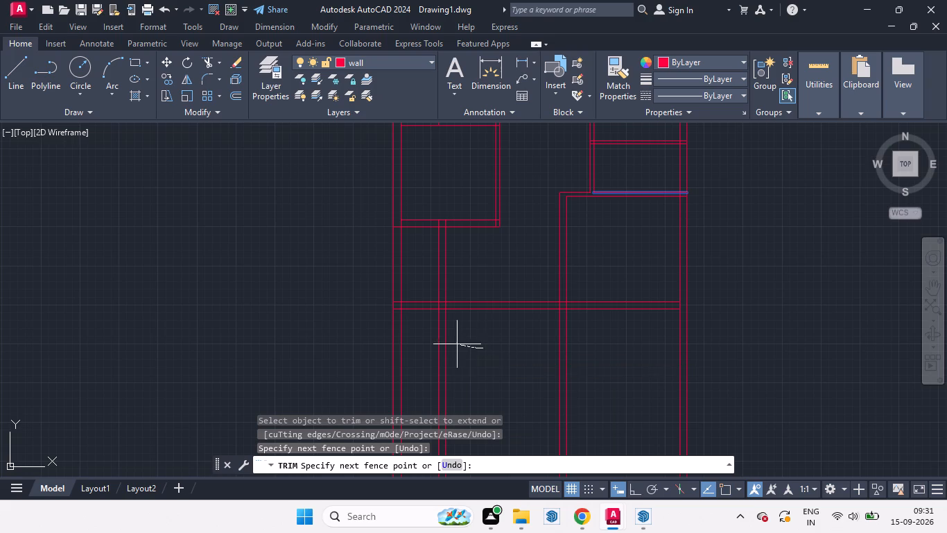
pyautogui.moveTo(441, 342); pyautogui.dragTo(302, 332)
pyautogui.scroll(-1, 418, 337)
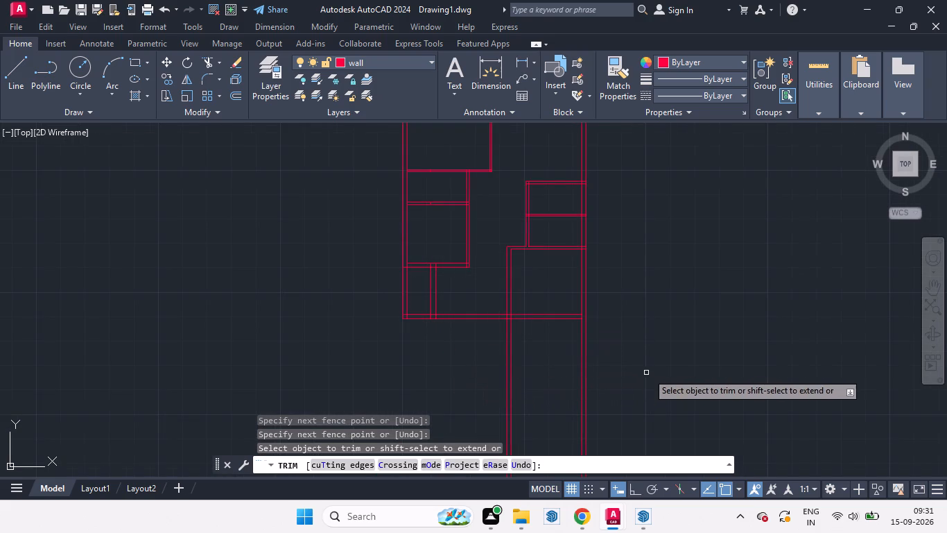
pyautogui.press('space')
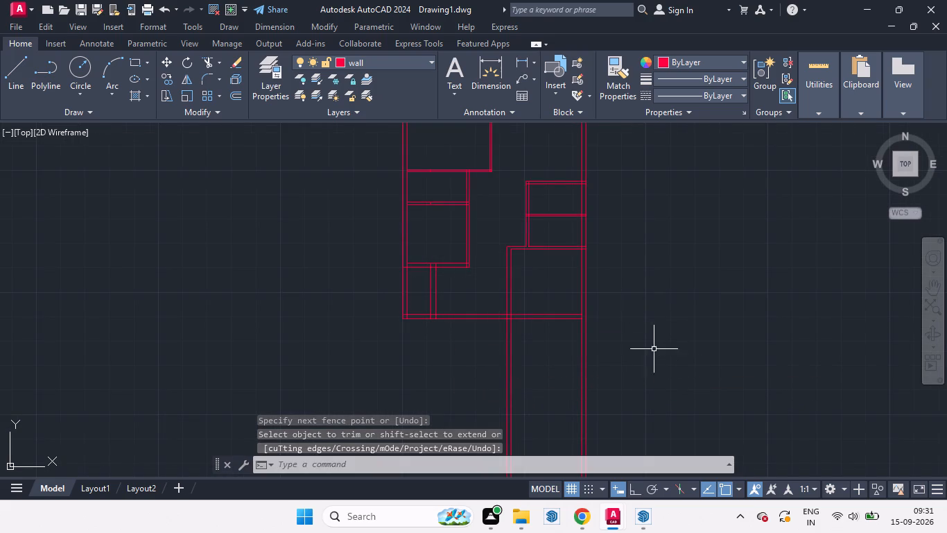
# Offset the inner line of the right exterior wall 13' leftward for the space below the bottom wall.
pyautogui.scroll(-1, 624, 330)
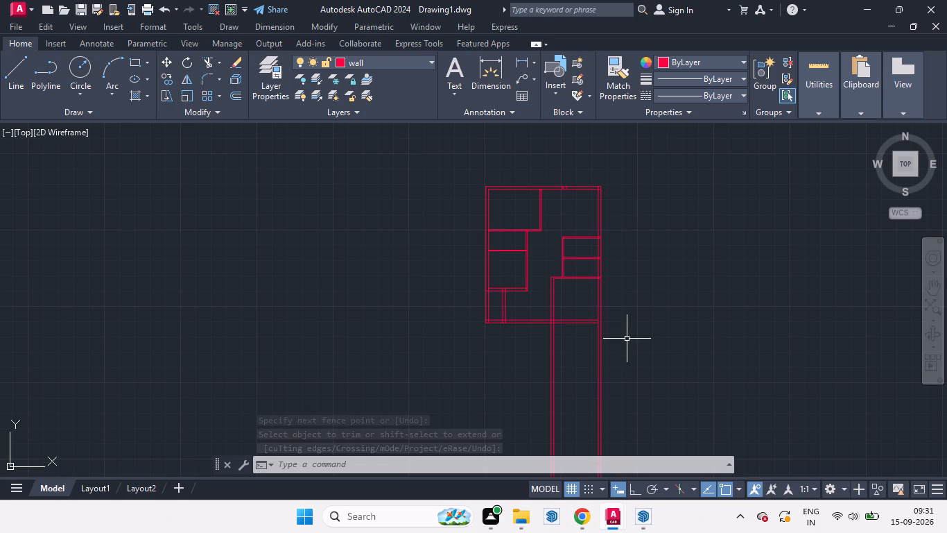
pyautogui.scroll(3, 598, 350)
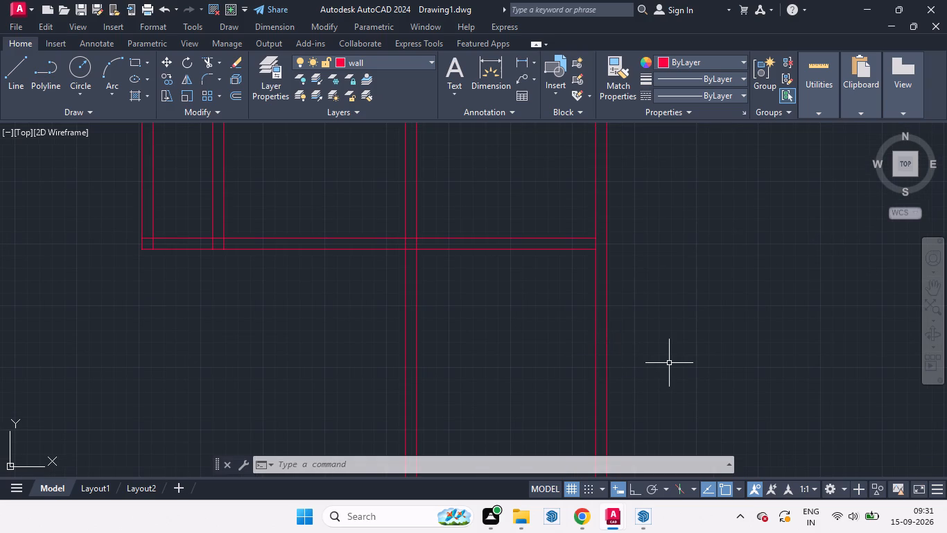
pyautogui.press('o')
pyautogui.press('Return')
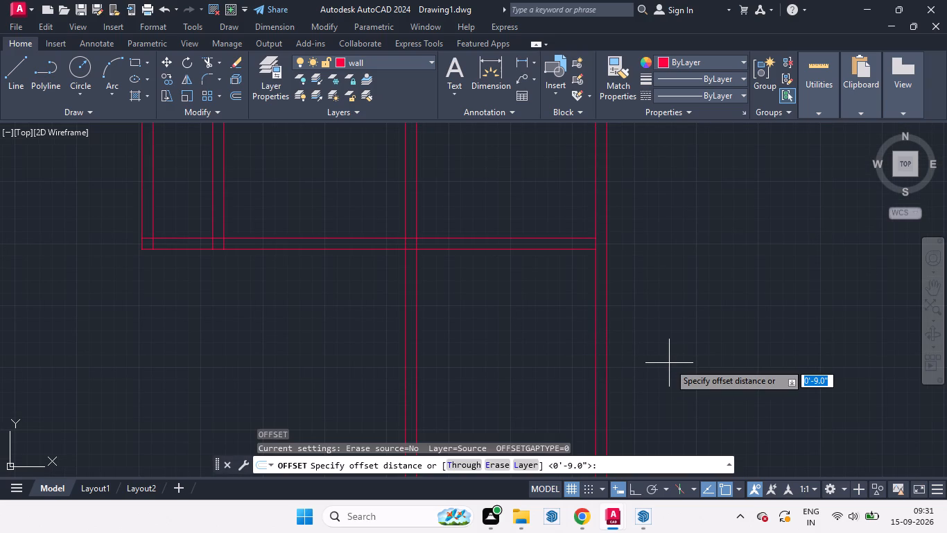
pyautogui.write("13'")
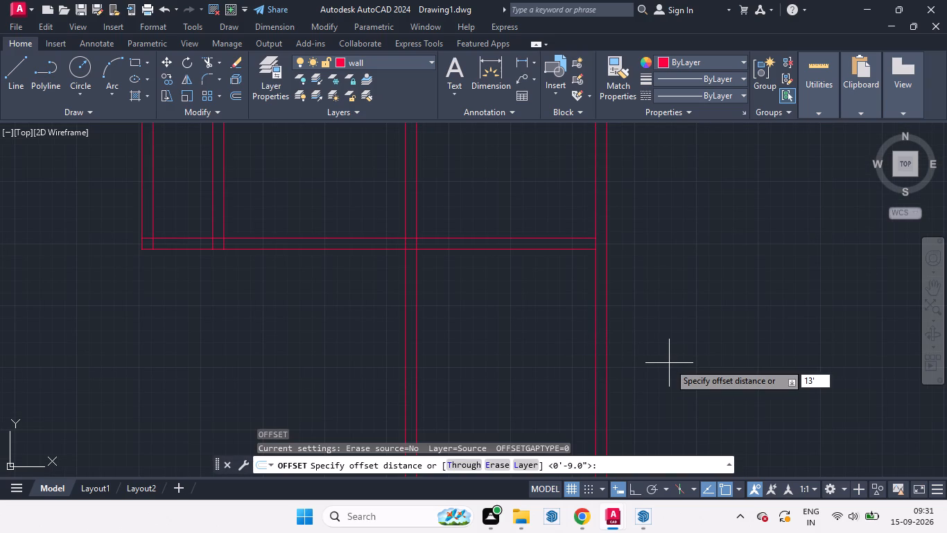
pyautogui.press('Return')
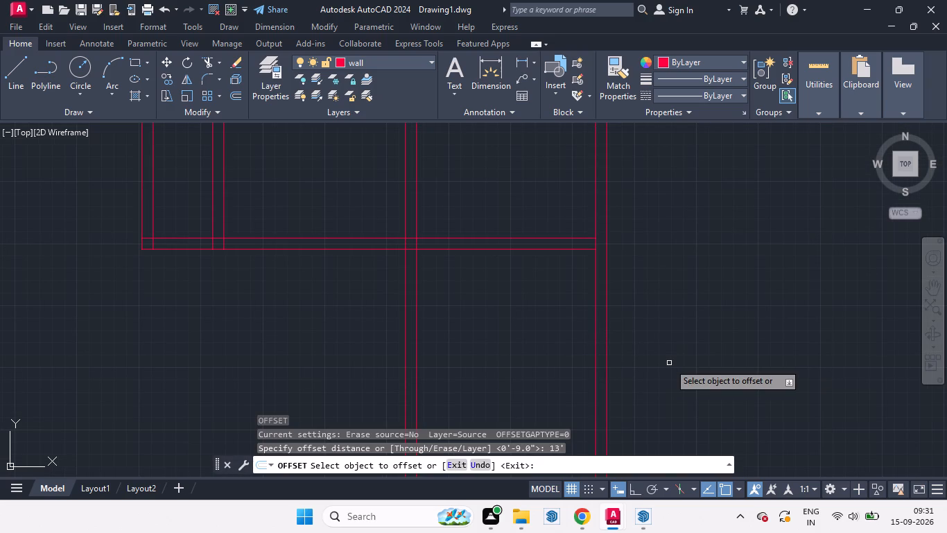
pyautogui.moveTo(595, 314); pyautogui.dragTo(593, 314)
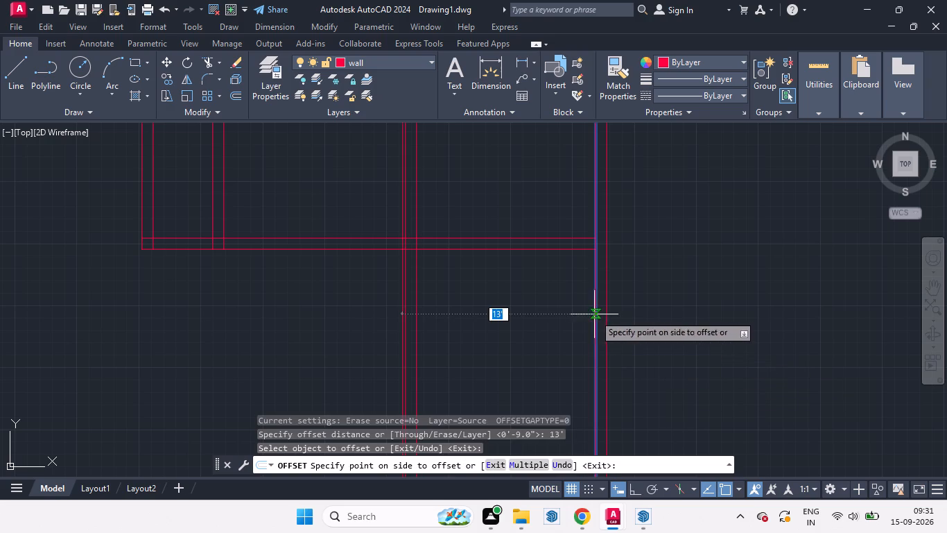
pyautogui.moveTo(593, 314); pyautogui.dragTo(508, 315)
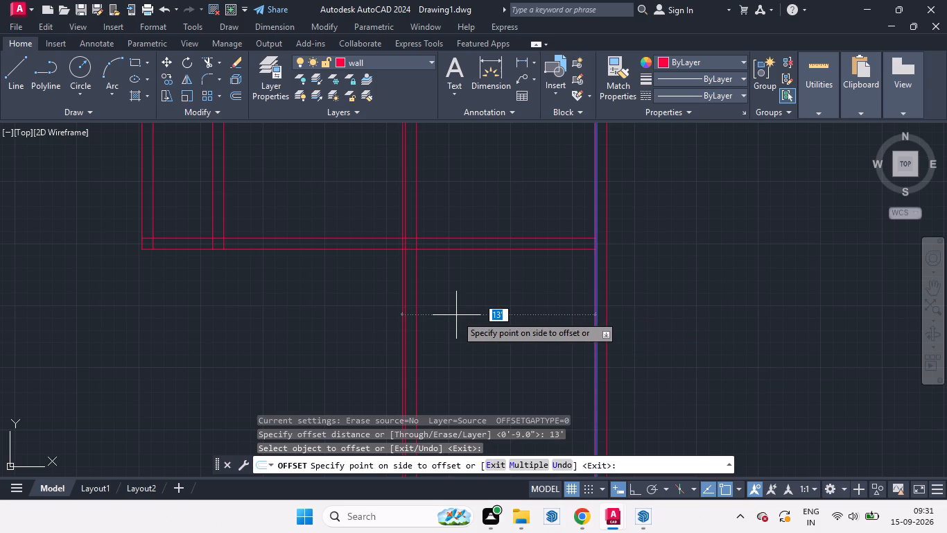
pyautogui.click(439, 315)
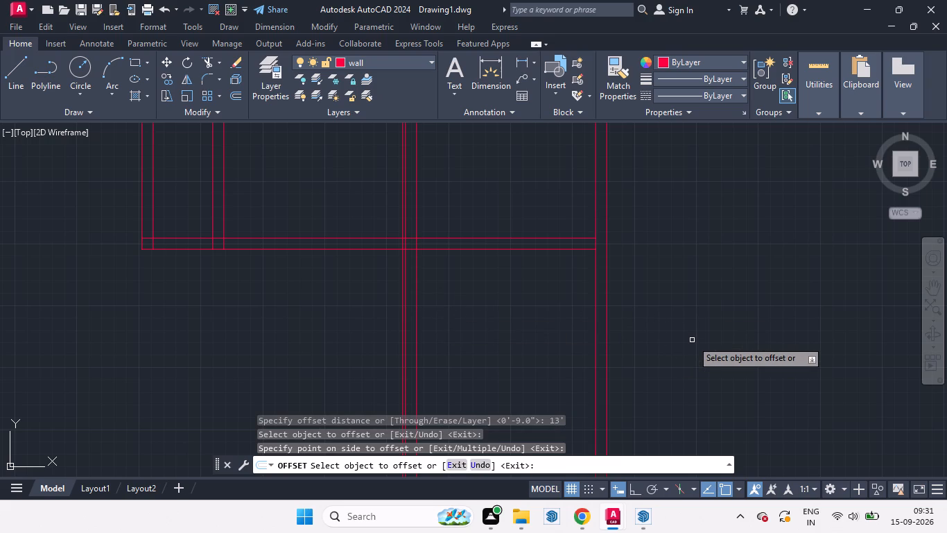
# Trim the part of the new 13' offset line that runs above the bottom wall.
pyautogui.scroll(-1, 711, 343)
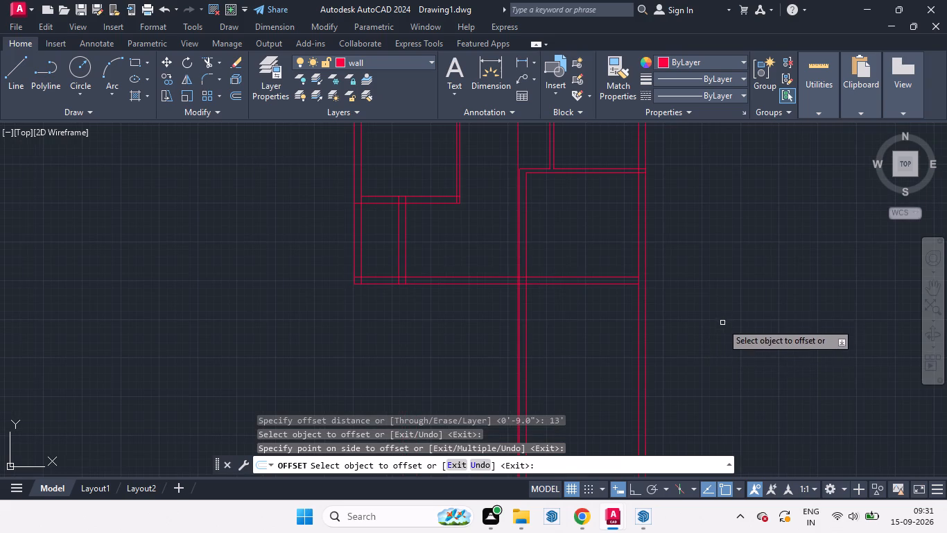
pyautogui.write('tr')
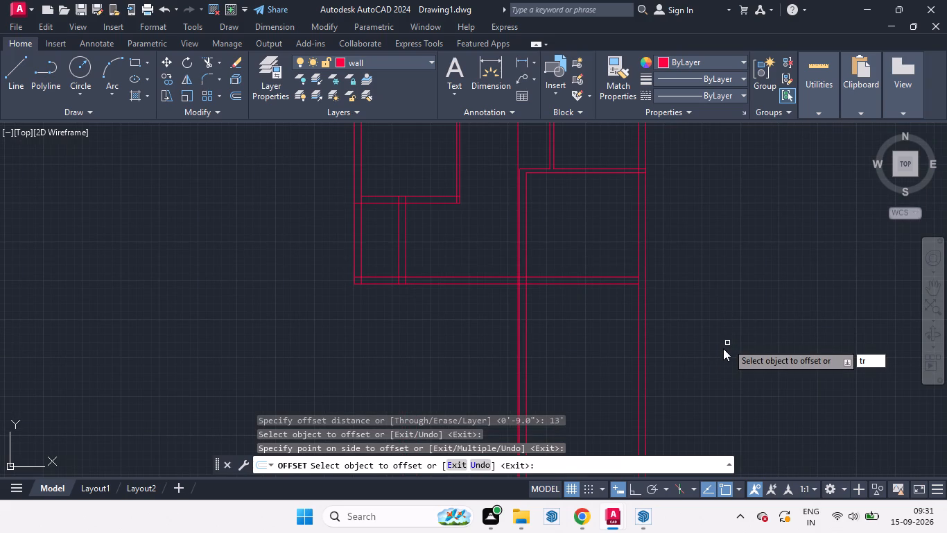
pyautogui.press('Escape')
pyautogui.write('tr')
pyautogui.press('Return')
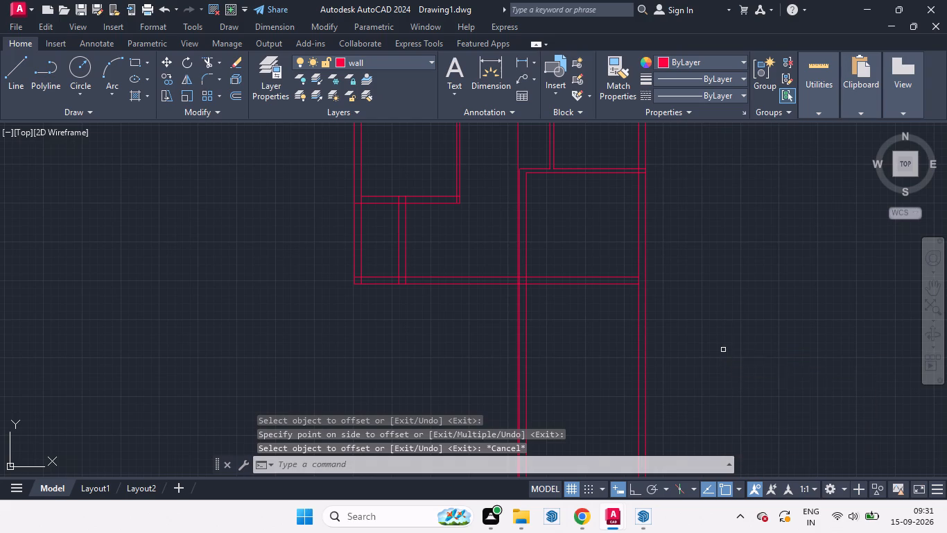
pyautogui.click(516, 140)
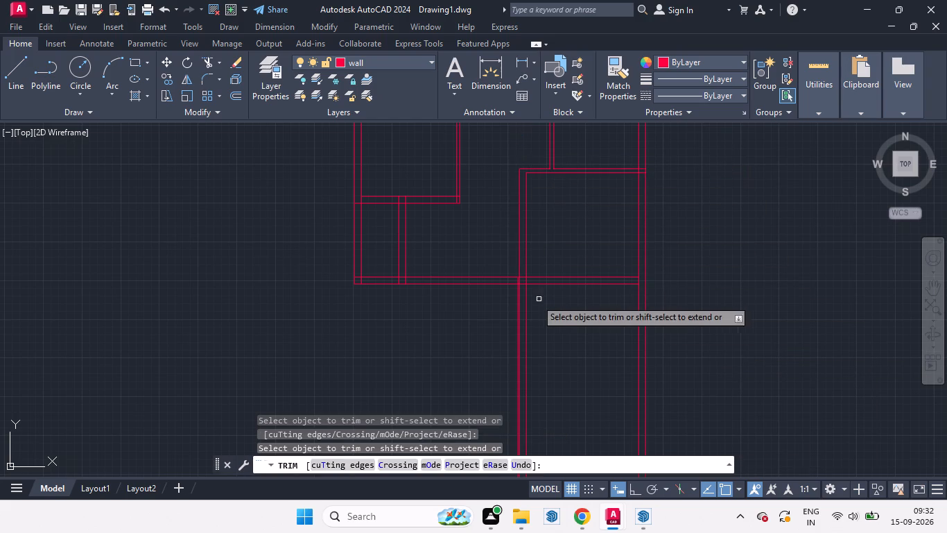
# Trim the older vertical wall's two lines below the bottom wall and the new line's stub inside the bottom wall.
pyautogui.scroll(3, 515, 286)
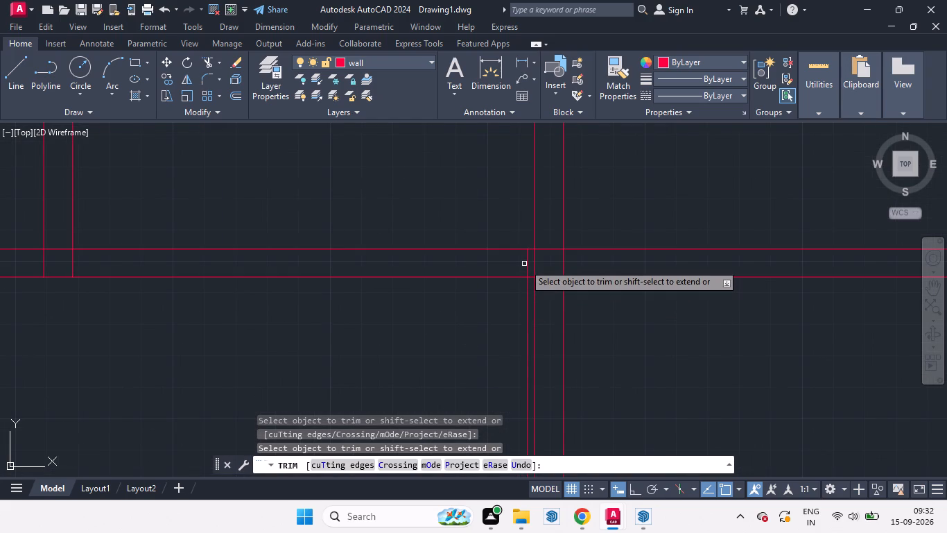
pyautogui.scroll(-3, 547, 243)
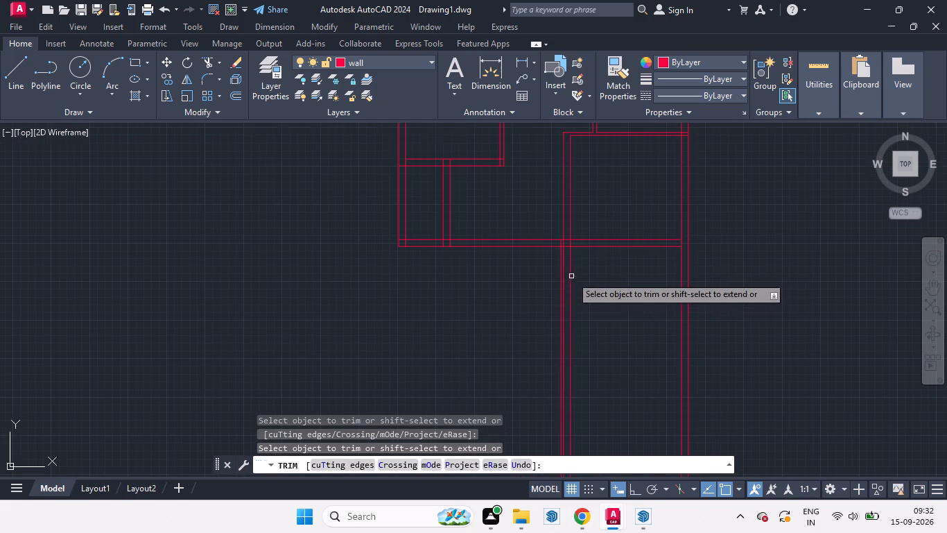
pyautogui.scroll(3, 571, 276)
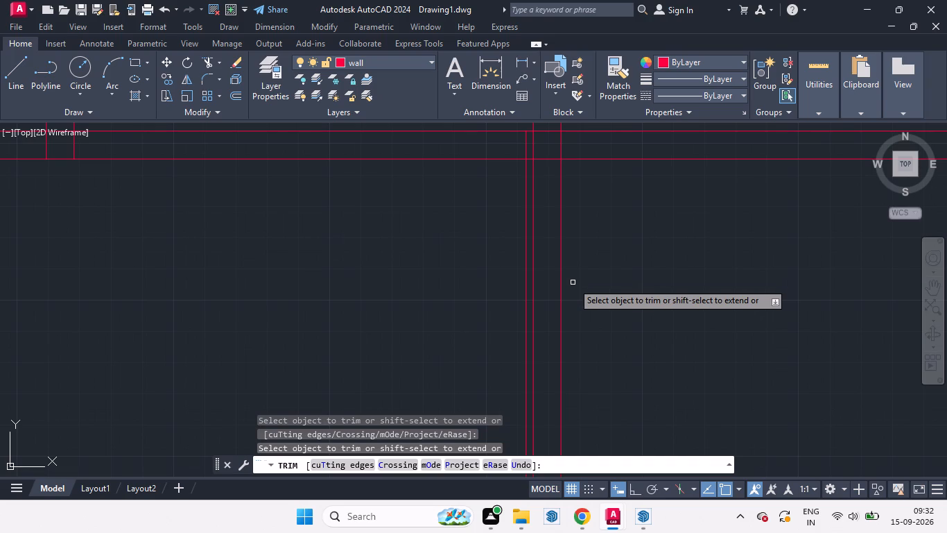
pyautogui.click(563, 260)
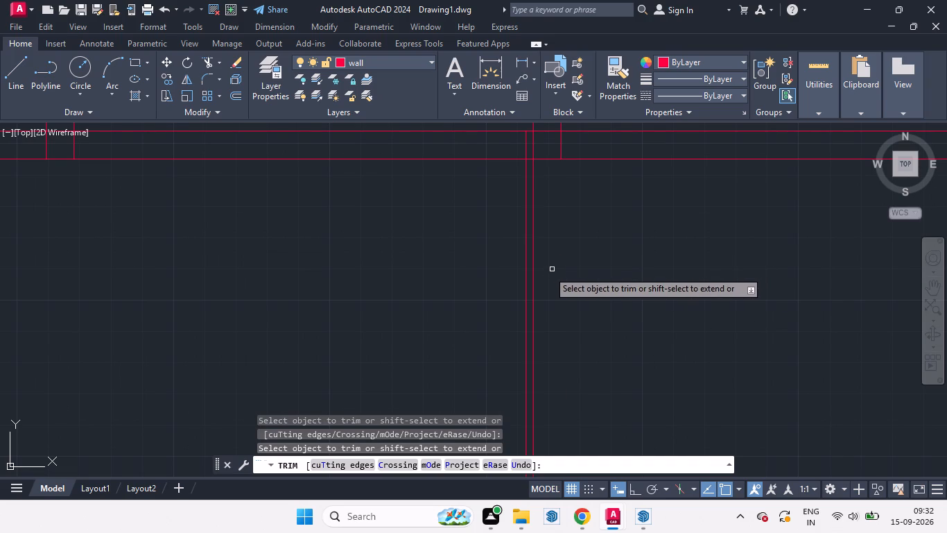
pyautogui.click(531, 235)
pyautogui.click(530, 239)
pyautogui.scroll(-1, 572, 291)
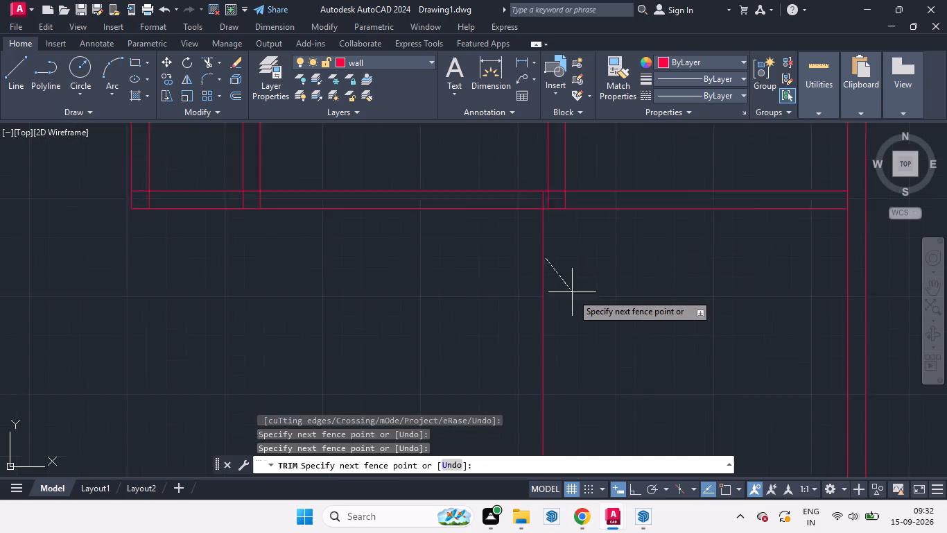
pyautogui.scroll(-1, 572, 294)
pyautogui.click(577, 303)
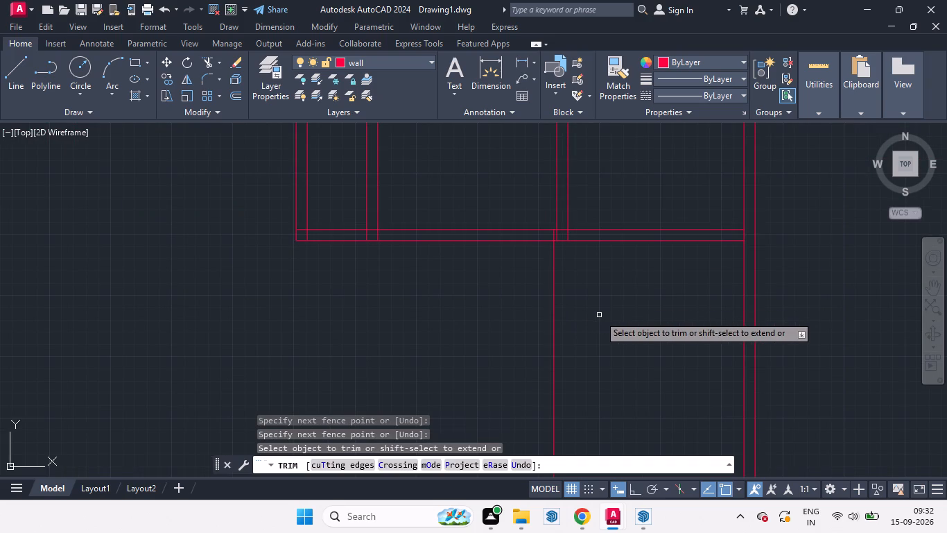
pyautogui.scroll(2, 553, 251)
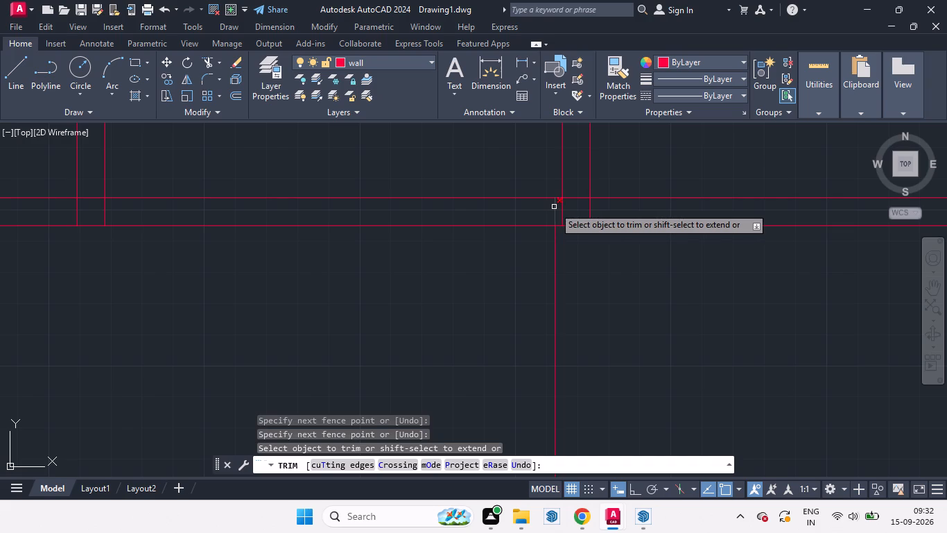
pyautogui.click(554, 207)
pyautogui.scroll(-2, 579, 283)
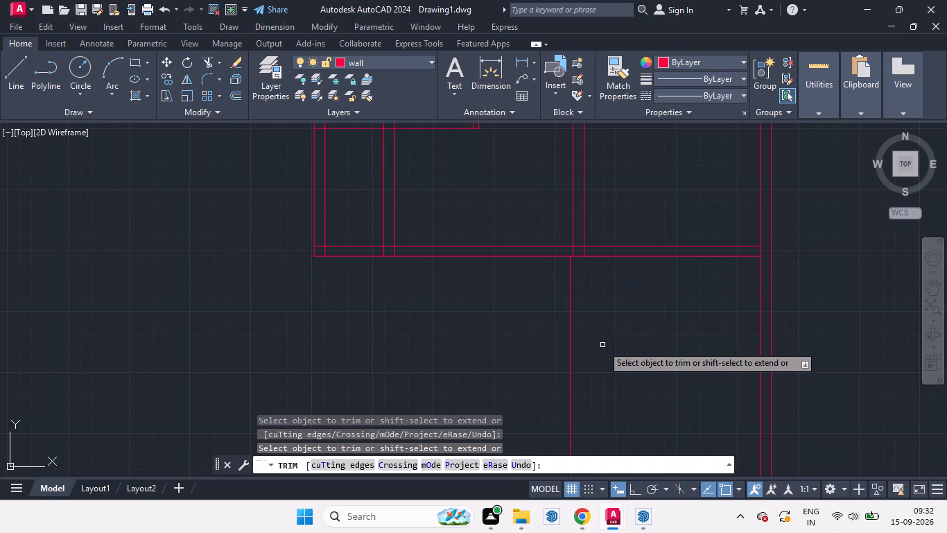
pyautogui.press('space')
# Offset the vertical line below the bottom wall 9 inches rightward to form the lower space's left wall.
pyautogui.write('o')
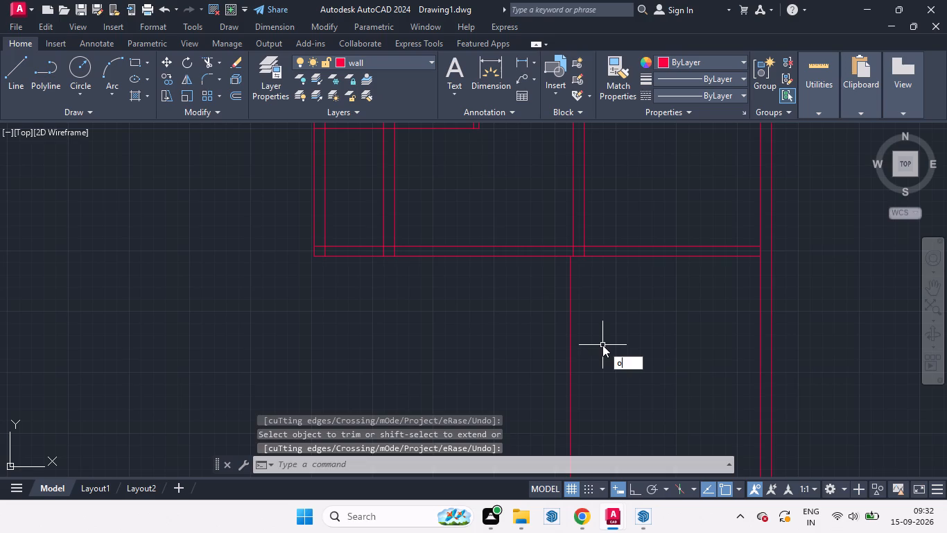
pyautogui.press('Return')
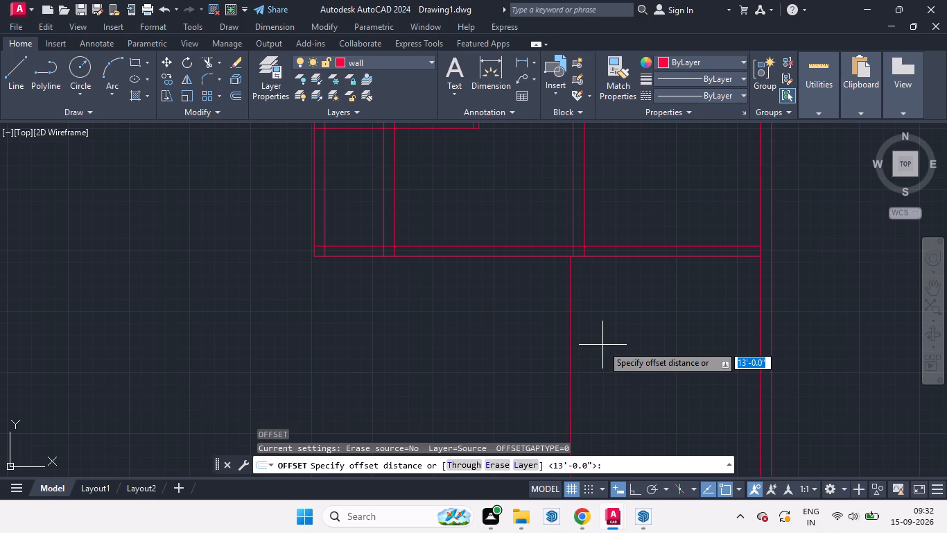
pyautogui.press('9')
pyautogui.press('Return')
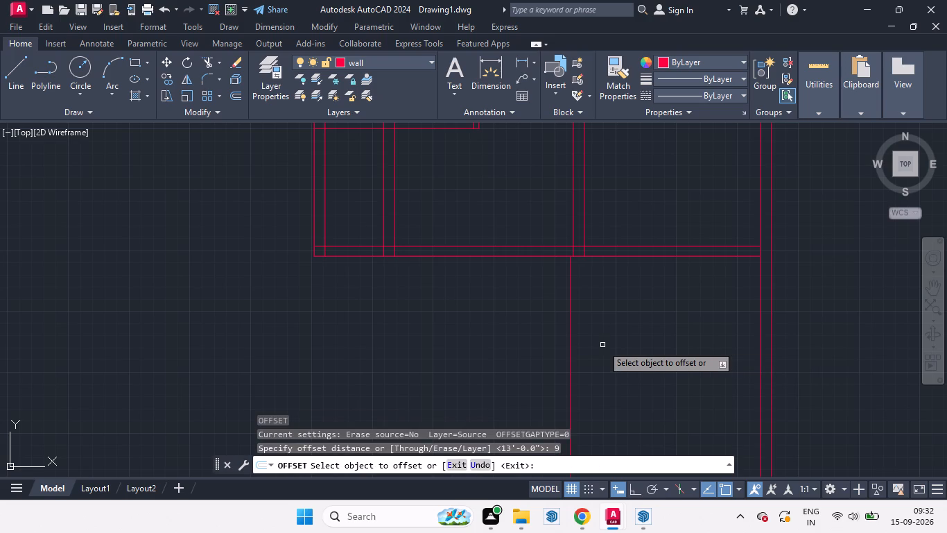
pyautogui.moveTo(571, 310); pyautogui.dragTo(600, 321)
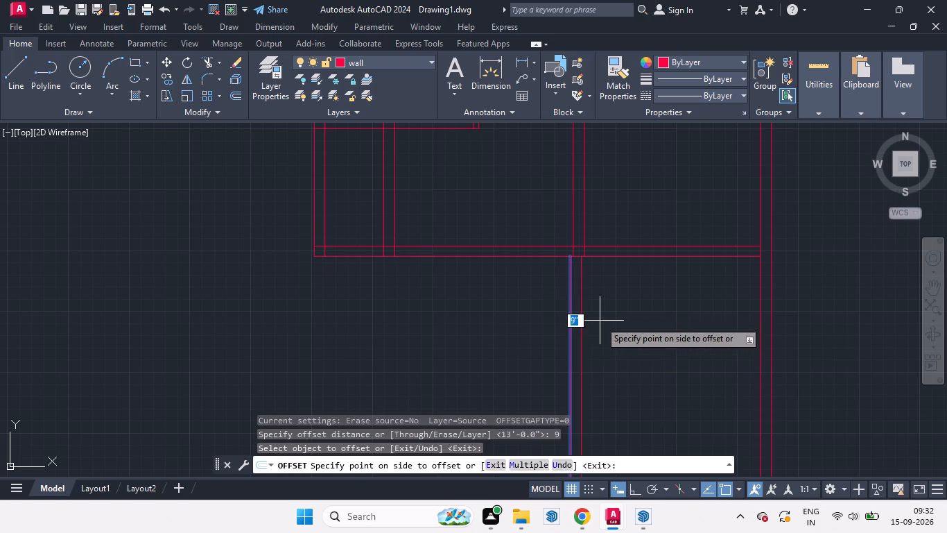
pyautogui.click(600, 321)
pyautogui.press('space')
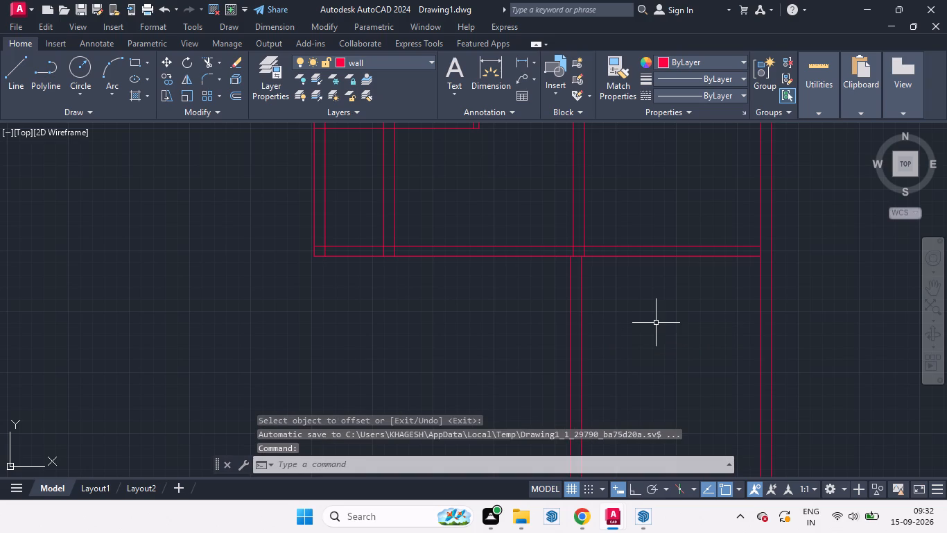
# Offset the bottom wall's lower line 6'3" downward to set the depth of the space below.
pyautogui.press('space')
pyautogui.write("6'")
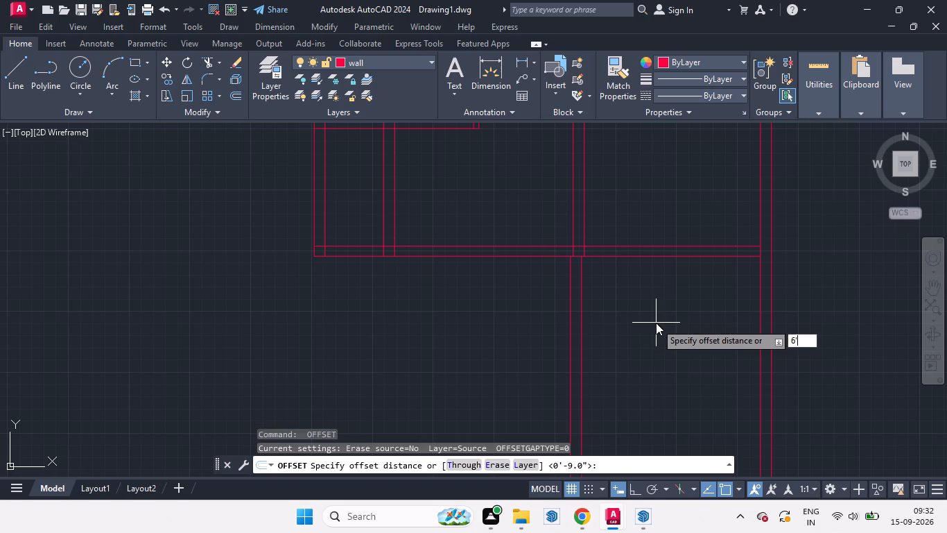
pyautogui.press('3')
pyautogui.press('Return')
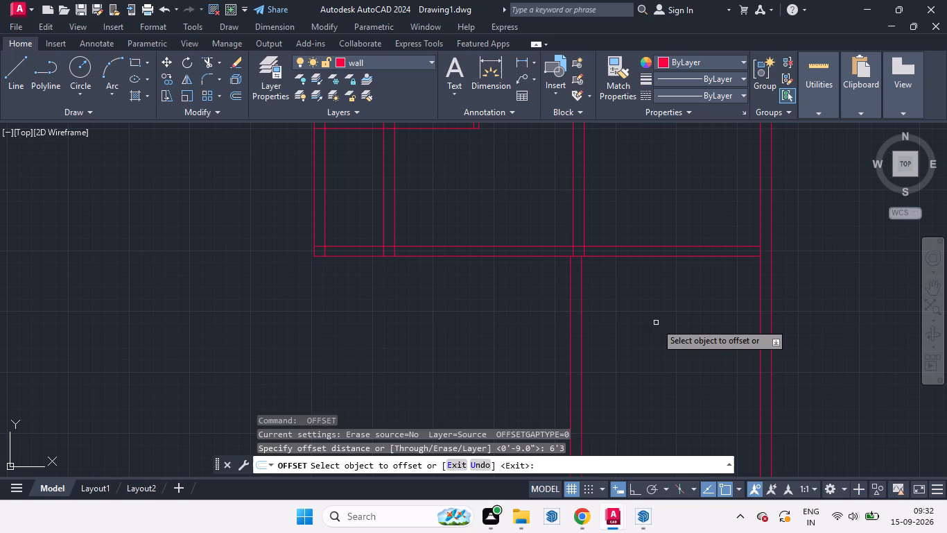
pyautogui.moveTo(613, 256); pyautogui.dragTo(632, 342)
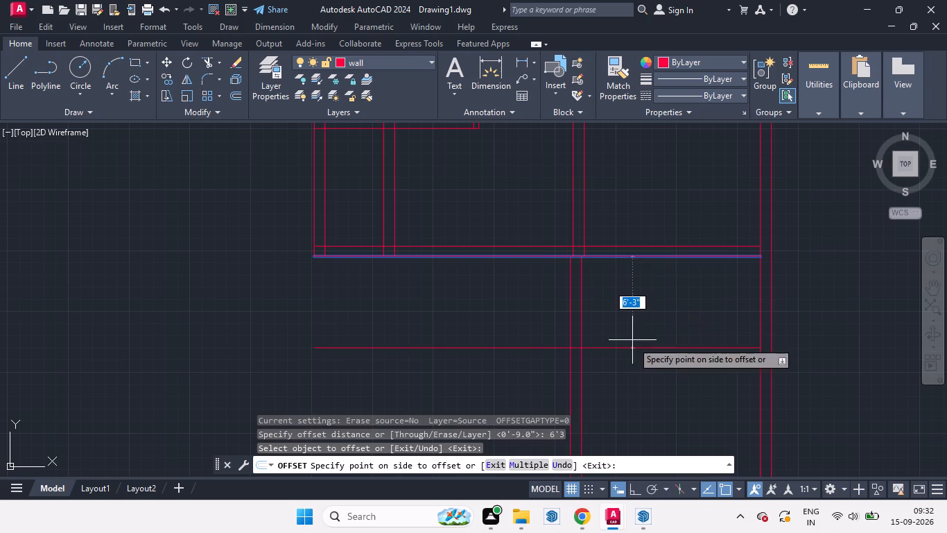
pyautogui.moveTo(632, 342); pyautogui.dragTo(637, 383)
pyautogui.click(637, 383)
pyautogui.press('space')
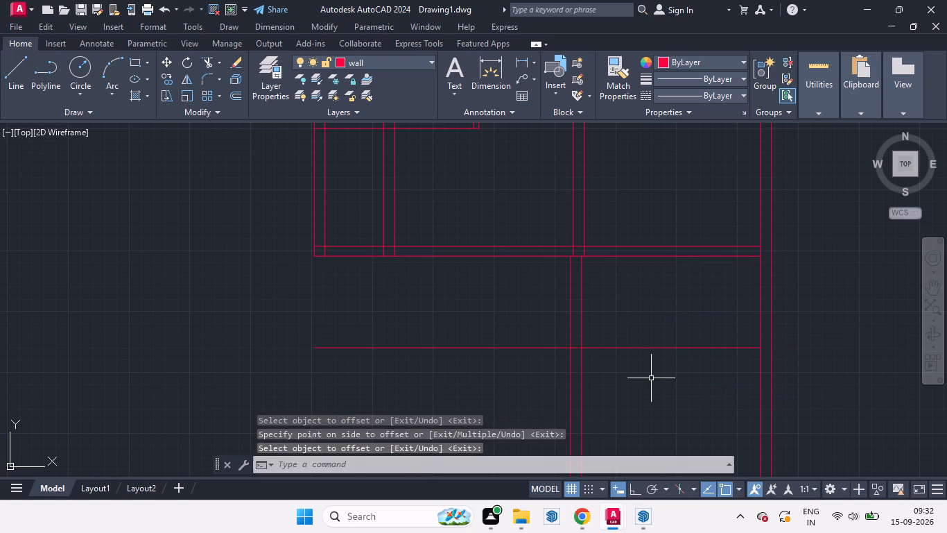
# Trim the new horizontal line to the left of and inside the lower space's 9-inch left wall.
pyautogui.write('tr')
pyautogui.press('Return')
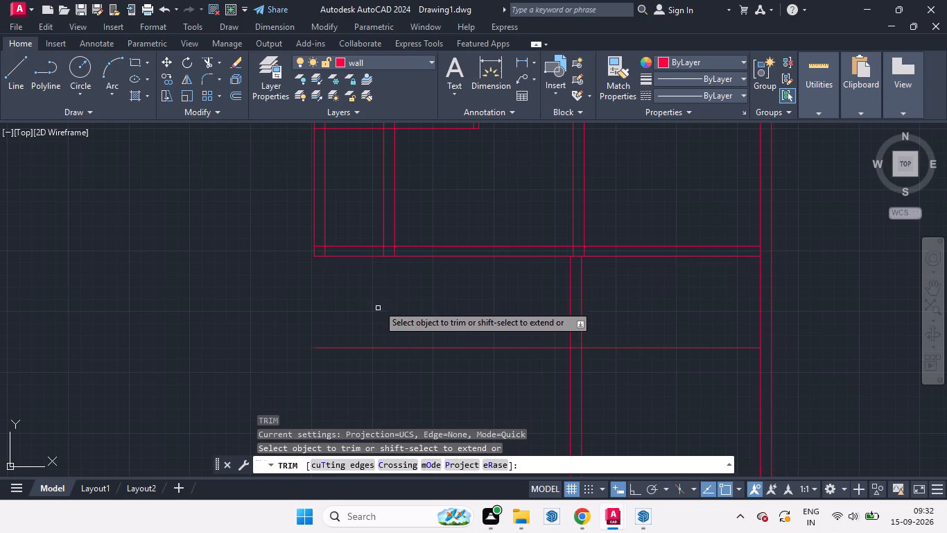
pyautogui.moveTo(378, 302); pyautogui.dragTo(389, 440)
pyautogui.scroll(2, 587, 373)
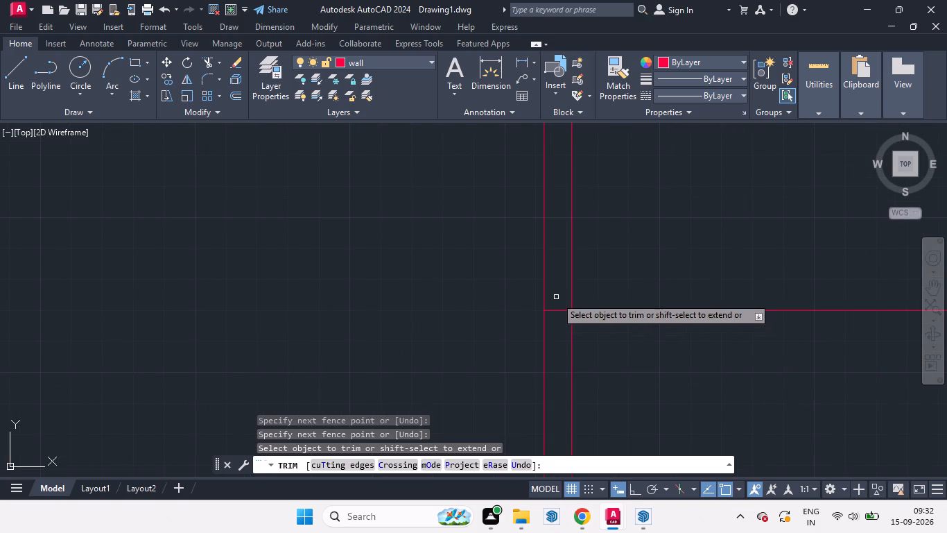
pyautogui.moveTo(556, 297); pyautogui.dragTo(561, 348)
pyautogui.scroll(-3, 320, 298)
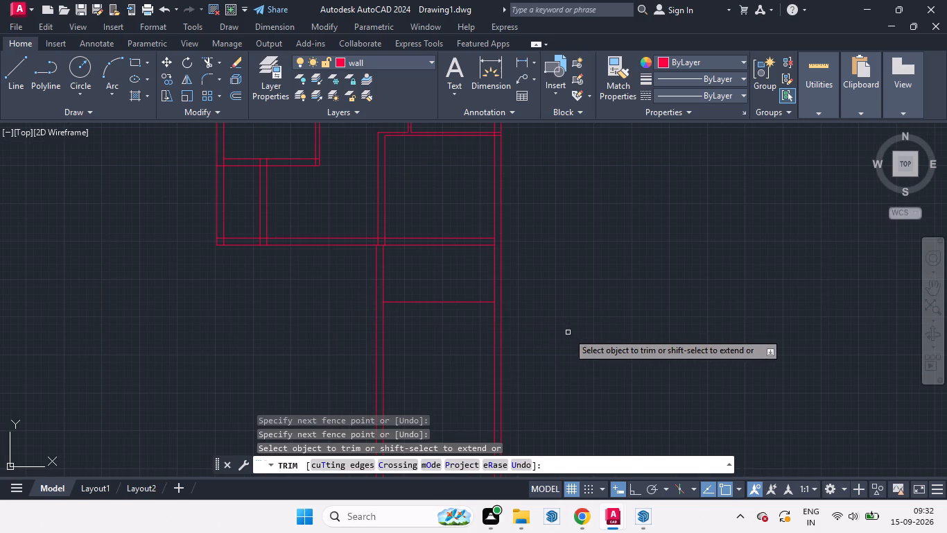
pyautogui.press('space')
# Offset the trimmed horizontal line 9 inches downward to form the wall beneath the 6'3" space.
pyautogui.write('o')
pyautogui.press('Return')
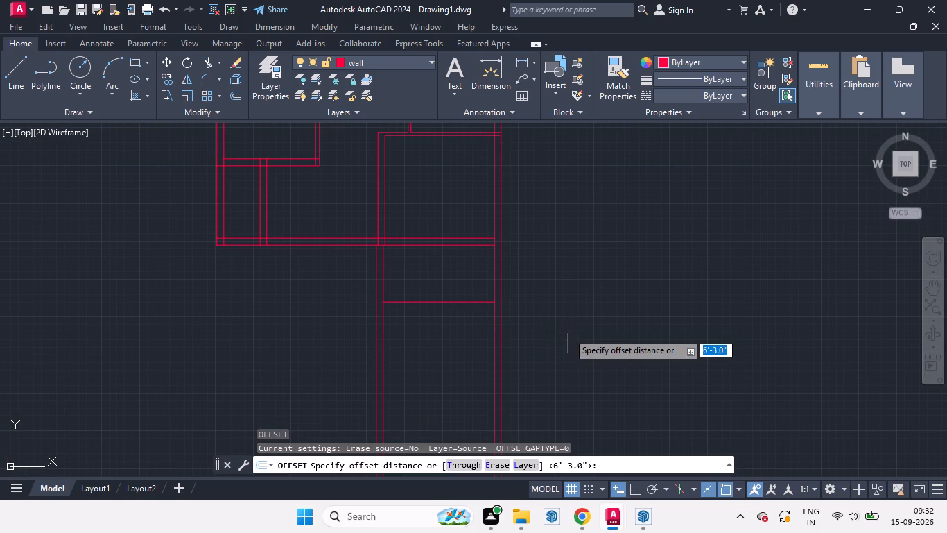
pyautogui.press('9')
pyautogui.press('Return')
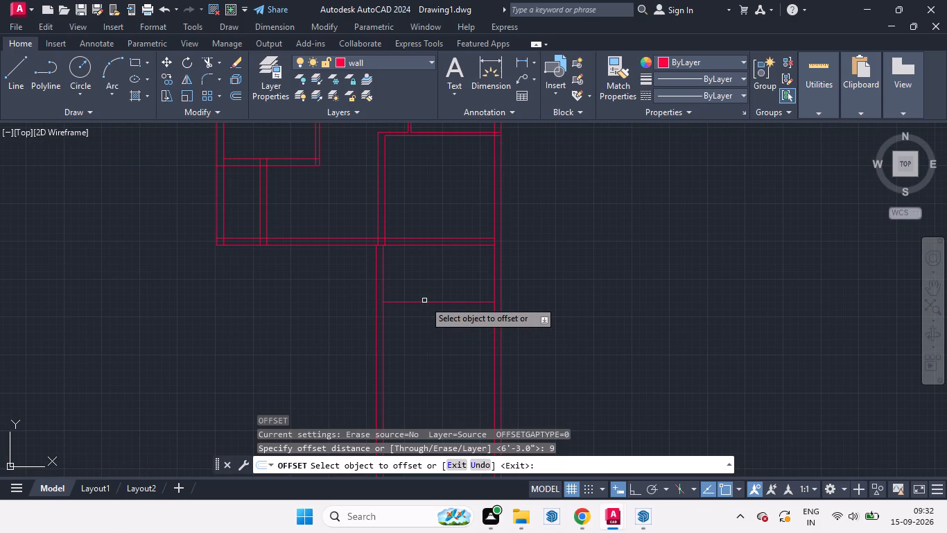
pyautogui.moveTo(424, 304); pyautogui.dragTo(428, 337)
pyautogui.click(428, 337)
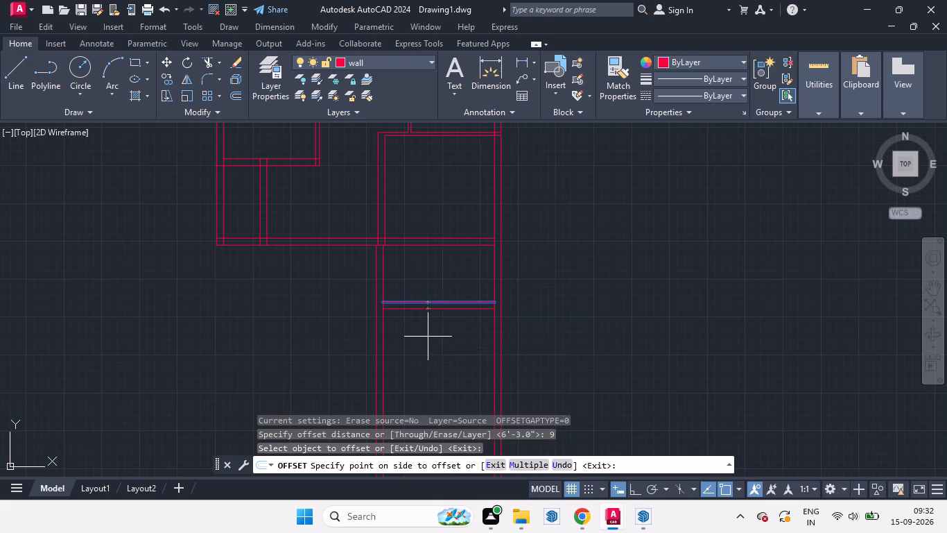
# Extend the lower line of the wall beneath the 6'3" space at both ends to the side walls' outer faces.
pyautogui.press('space')
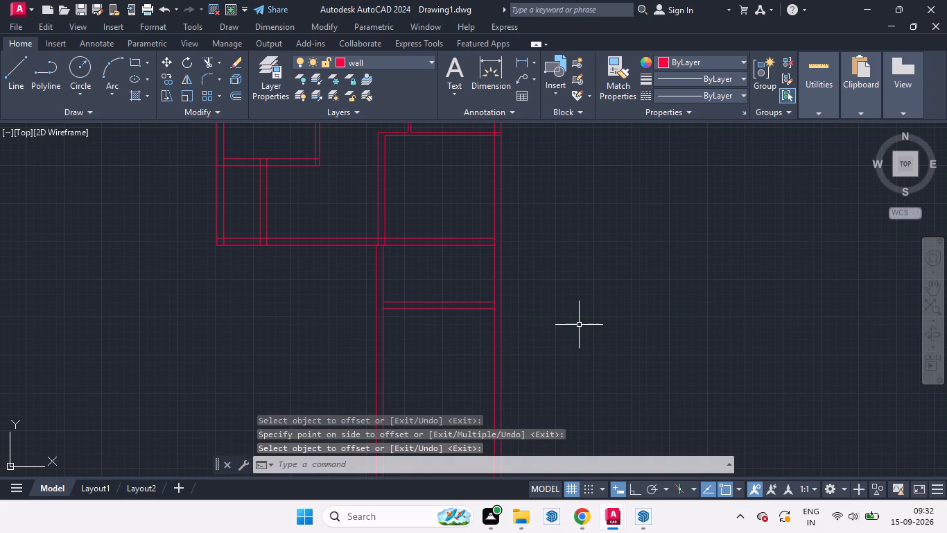
pyautogui.press('r')
pyautogui.press('BackSpace')
pyautogui.write('ex')
pyautogui.press('Return')
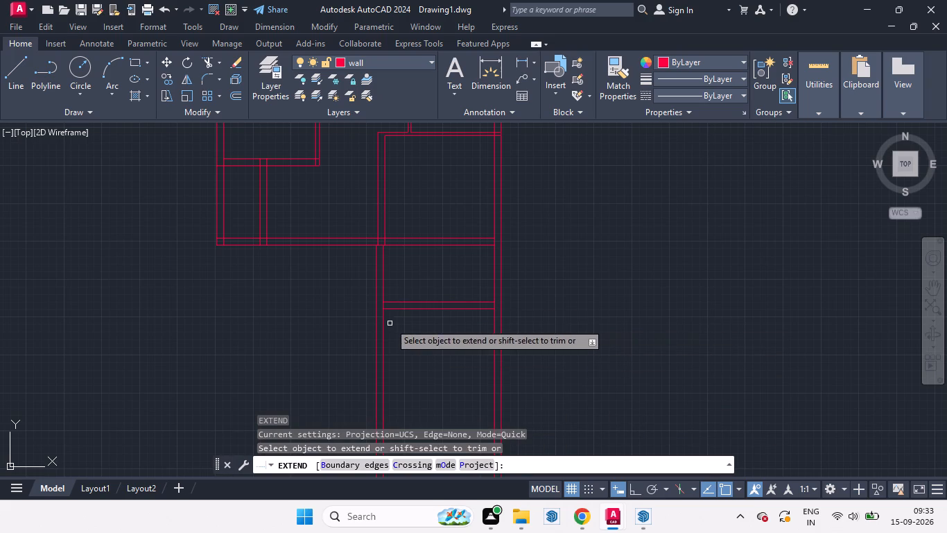
pyautogui.click(393, 308)
pyautogui.click(465, 310)
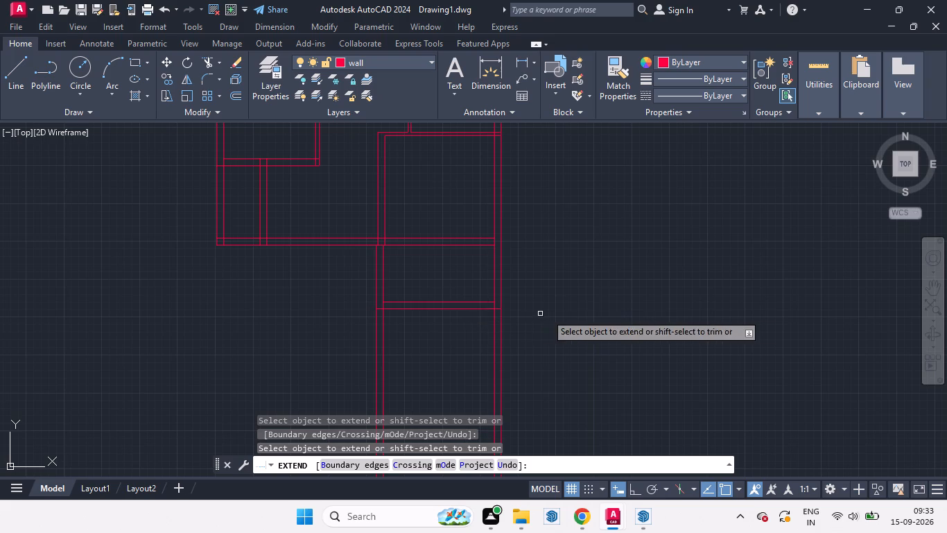
pyautogui.scroll(-1, 577, 314)
pyautogui.press('space')
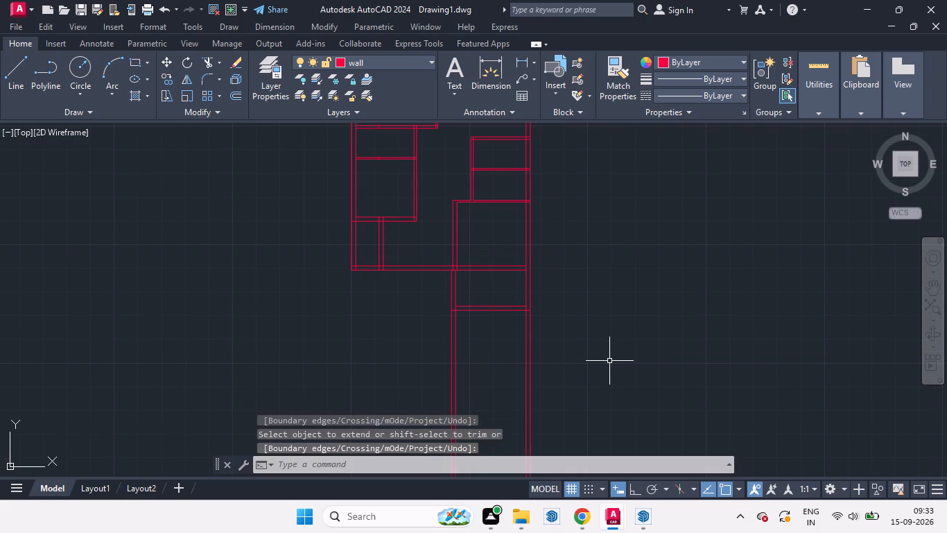
# Trim the side wall lines below the 6'3" space's bottom wall and the overlaps inside its two lower corners.
pyautogui.write('tr')
pyautogui.press('Return')
pyautogui.moveTo(577, 359); pyautogui.dragTo(343, 359)
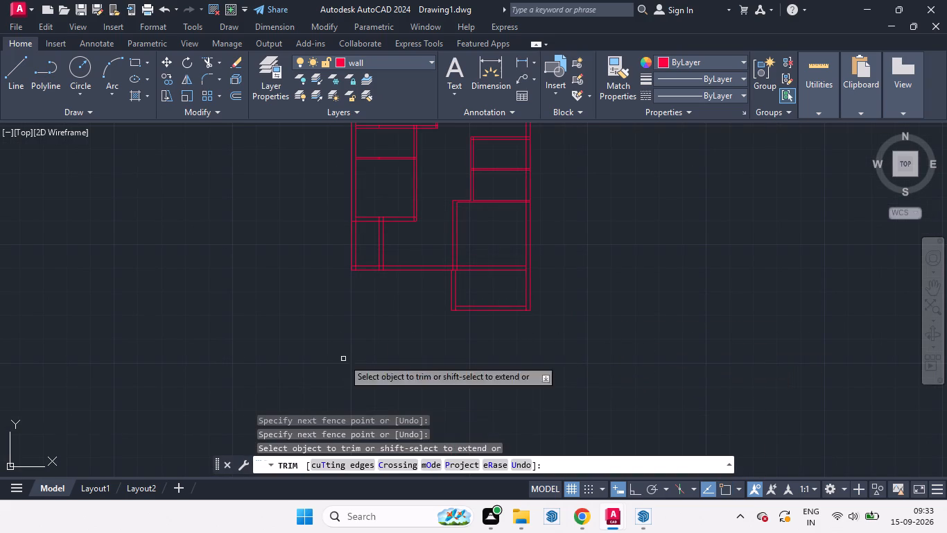
pyautogui.scroll(3, 481, 308)
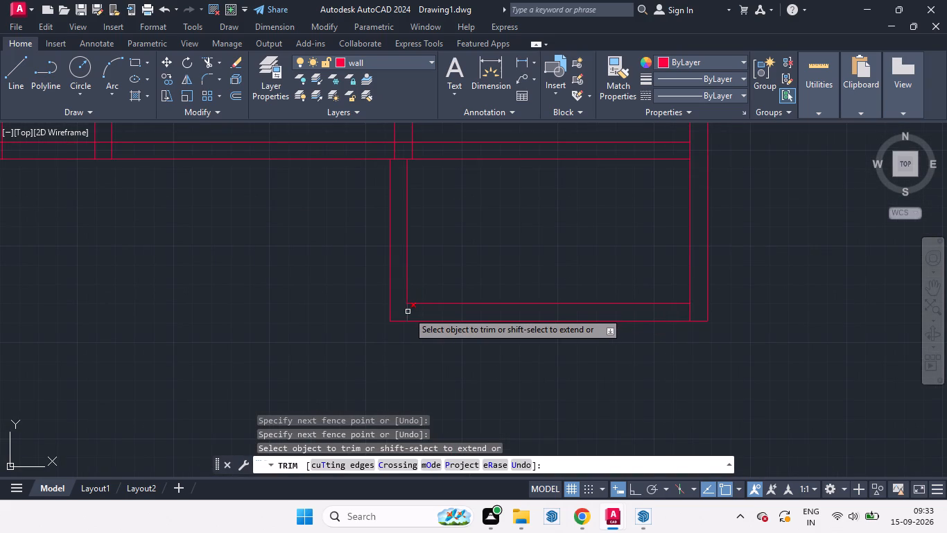
pyautogui.click(408, 312)
pyautogui.click(688, 310)
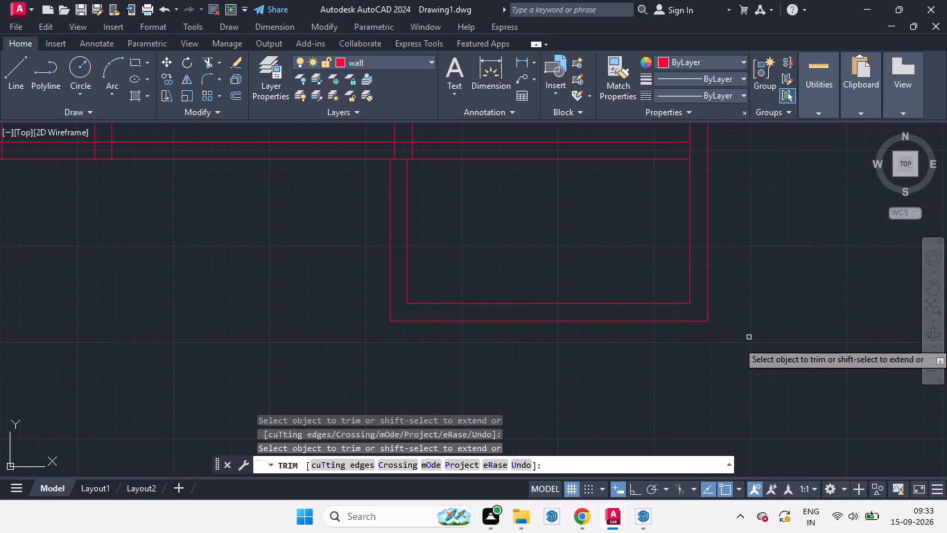
# Trim the overlapping lines where the wall above the 6'3" space meets the upper, lower and outer walls at both ends.
pyautogui.scroll(-3, 783, 344)
pyautogui.scroll(5, 689, 294)
pyautogui.scroll(-1, 631, 304)
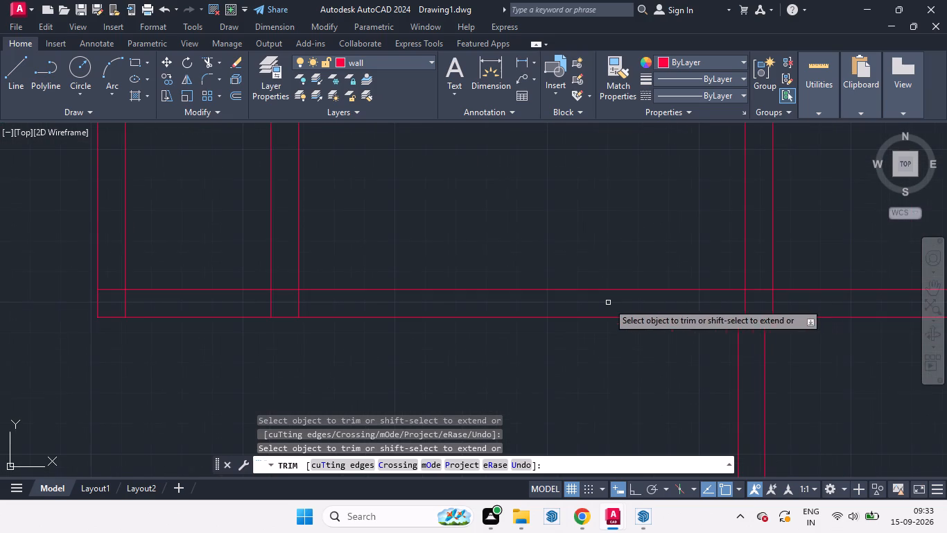
pyautogui.moveTo(788, 305); pyautogui.dragTo(731, 303)
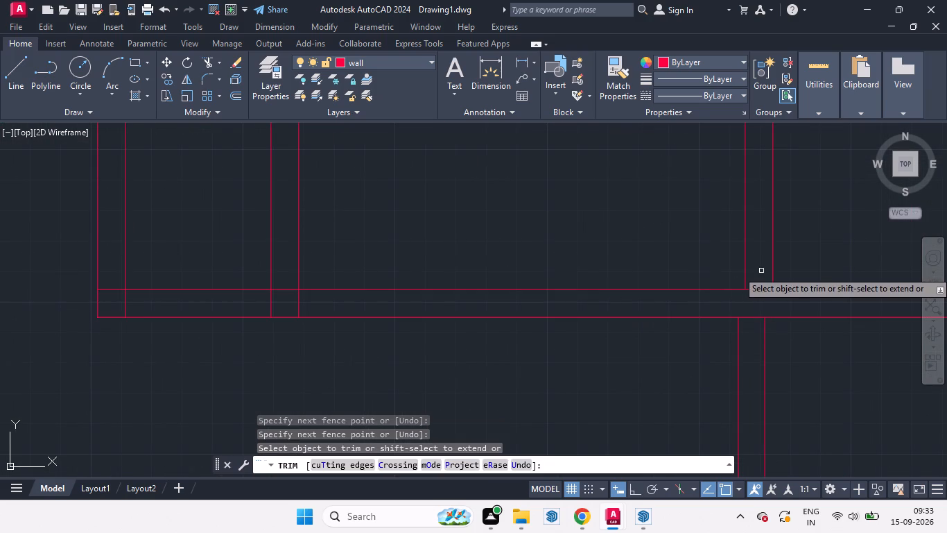
pyautogui.moveTo(761, 271); pyautogui.dragTo(758, 310)
pyautogui.moveTo(753, 310); pyautogui.dragTo(750, 351)
pyautogui.scroll(-4, 564, 336)
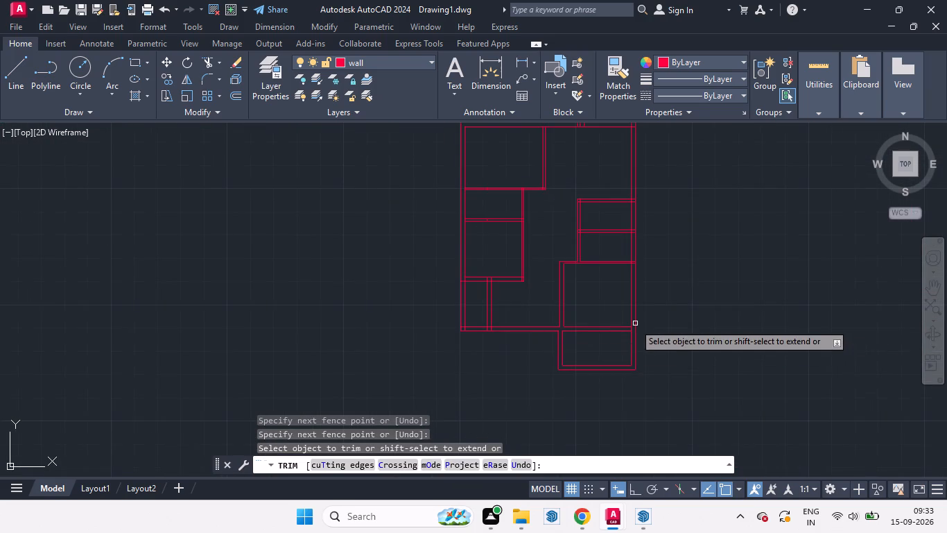
pyautogui.scroll(4, 616, 322)
pyautogui.moveTo(668, 369); pyautogui.dragTo(702, 368)
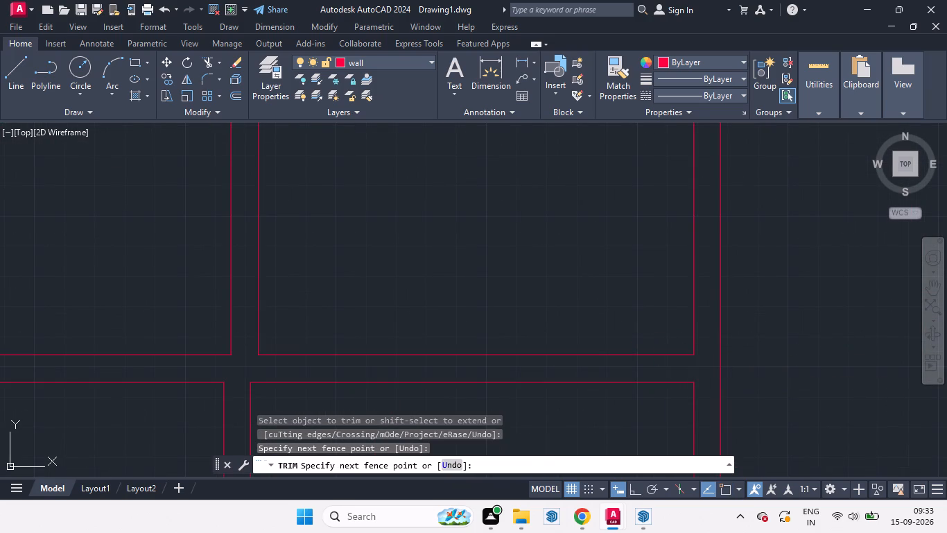
# Trim the ends of the right-hand rooms' three horizontal partitions inside the right outer wall.
pyautogui.scroll(-4, 699, 394)
pyautogui.scroll(4, 705, 314)
pyautogui.scroll(-2, 687, 312)
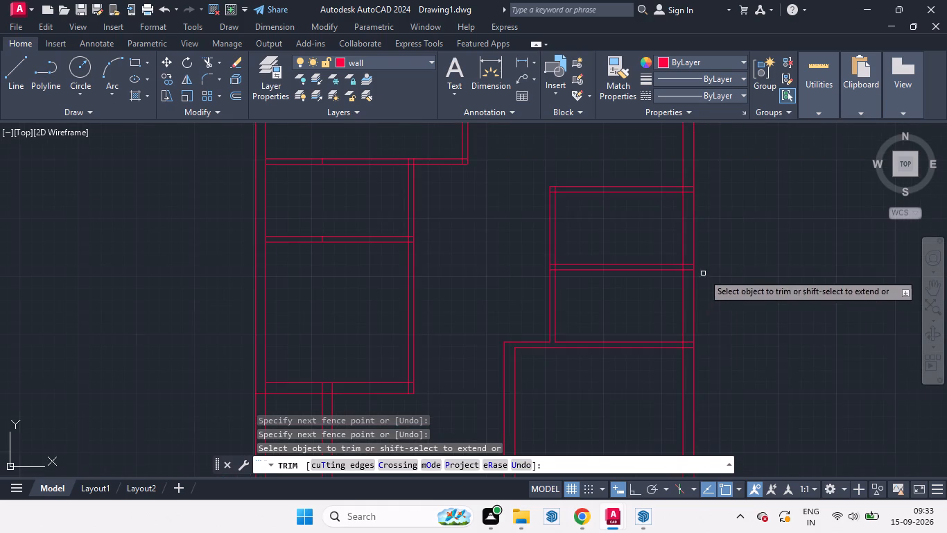
pyautogui.scroll(3, 699, 369)
pyautogui.moveTo(656, 247); pyautogui.dragTo(650, 287)
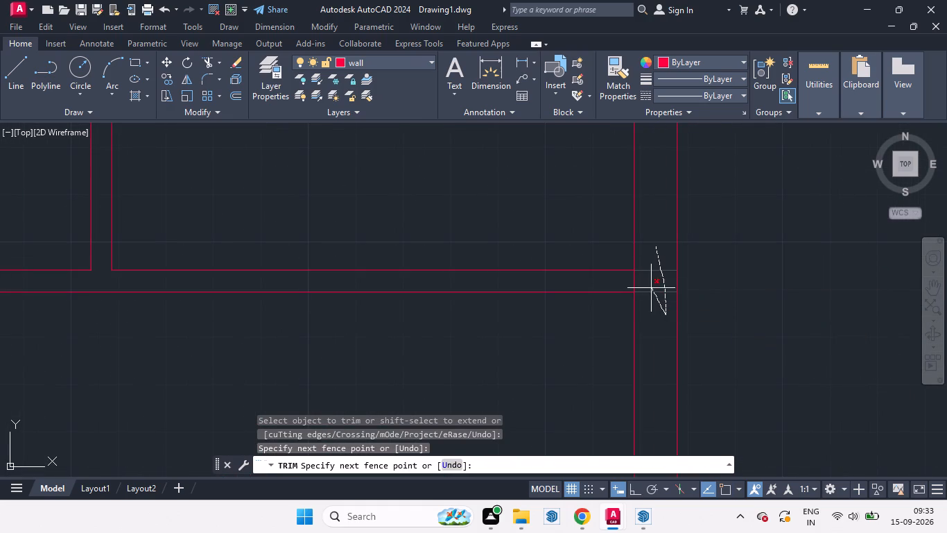
pyautogui.moveTo(650, 287); pyautogui.dragTo(624, 281)
pyautogui.scroll(-3, 752, 310)
pyautogui.scroll(3, 729, 241)
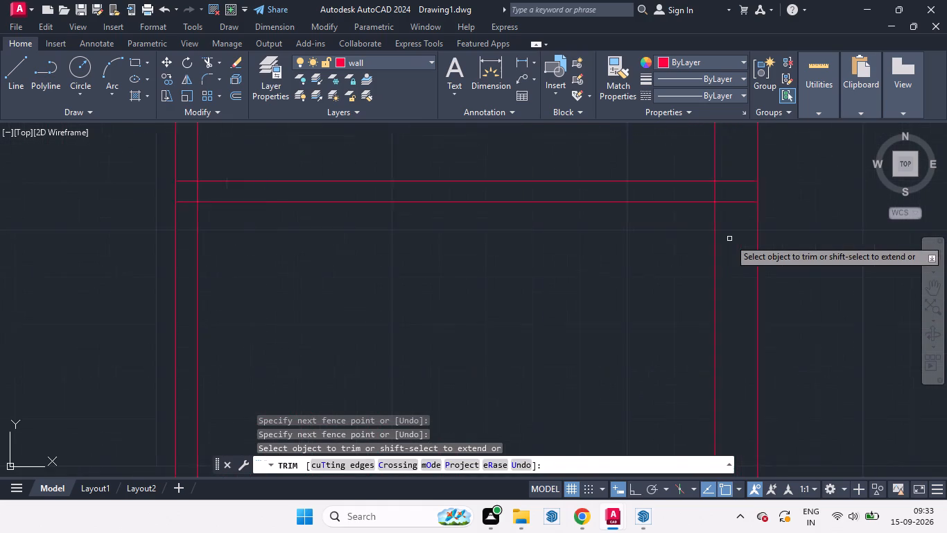
pyautogui.scroll(1, 729, 239)
pyautogui.moveTo(727, 132); pyautogui.dragTo(698, 160)
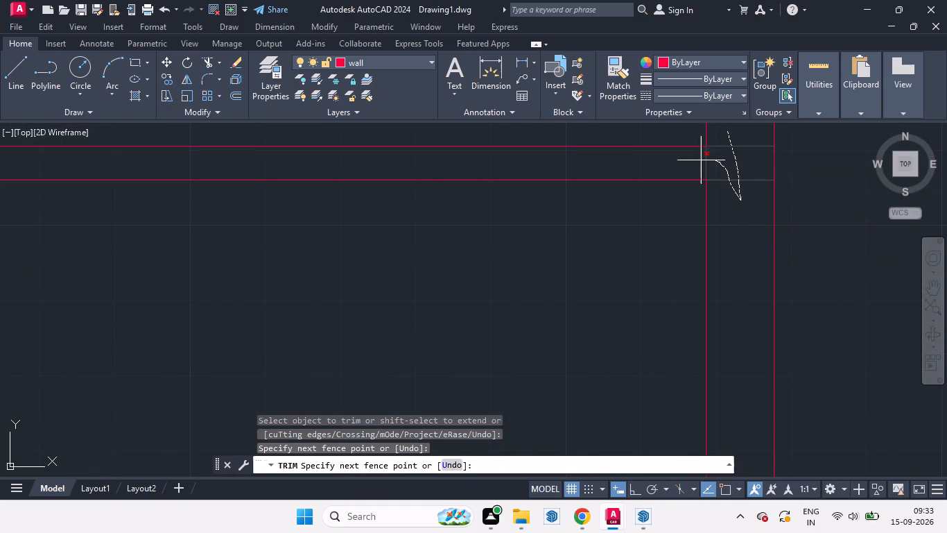
pyautogui.moveTo(698, 160); pyautogui.dragTo(688, 160)
pyautogui.scroll(-5, 808, 273)
pyautogui.scroll(4, 783, 232)
pyautogui.scroll(2, 710, 218)
pyautogui.moveTo(709, 200); pyautogui.dragTo(692, 264)
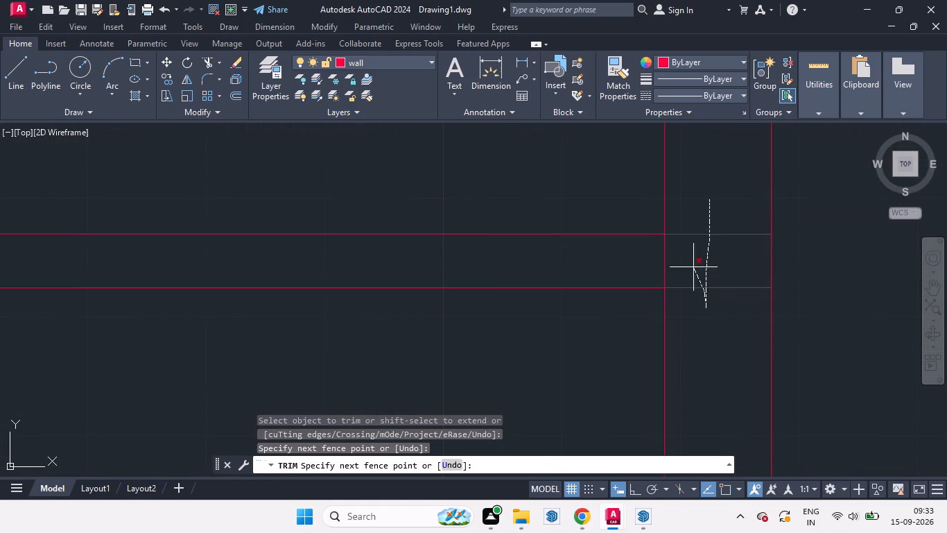
pyautogui.moveTo(692, 264); pyautogui.dragTo(639, 255)
# Trim the overlaps at the right-hand small rooms' top-left corner and where their middle partition meets their left wall.
pyautogui.scroll(-4, 807, 246)
pyautogui.scroll(5, 582, 244)
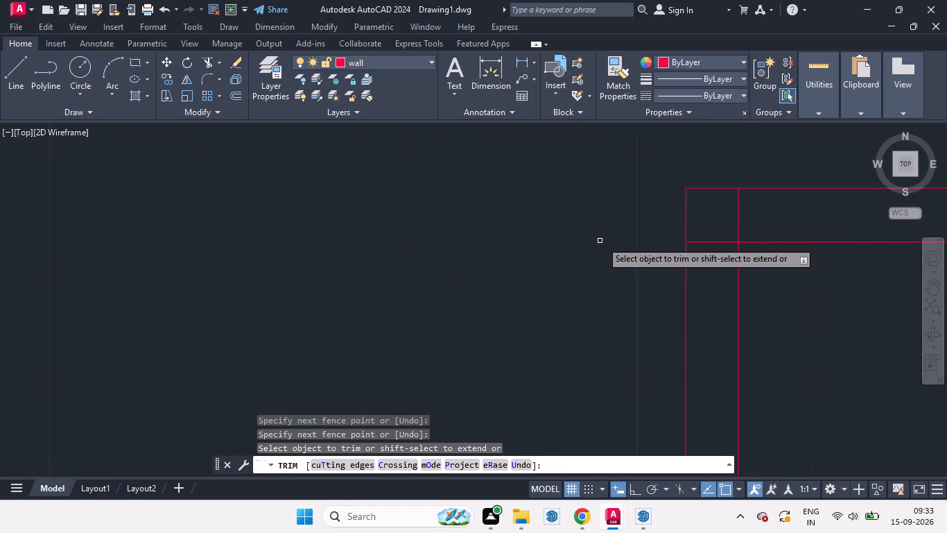
pyautogui.scroll(-2, 530, 255)
pyautogui.scroll(2, 634, 242)
pyautogui.moveTo(678, 226); pyautogui.dragTo(598, 269)
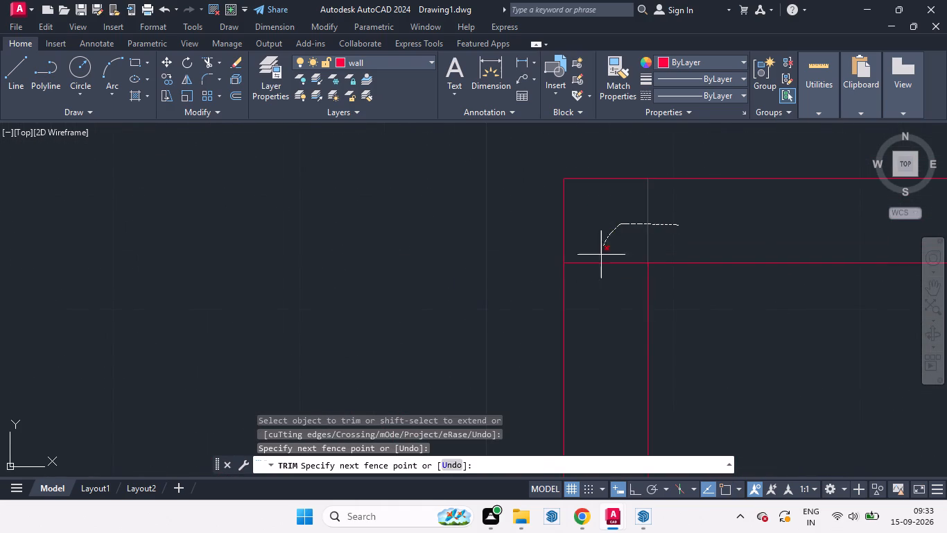
pyautogui.moveTo(598, 269); pyautogui.dragTo(601, 316)
pyautogui.scroll(-4, 631, 210)
pyautogui.scroll(-3, 628, 147)
pyautogui.scroll(4, 636, 221)
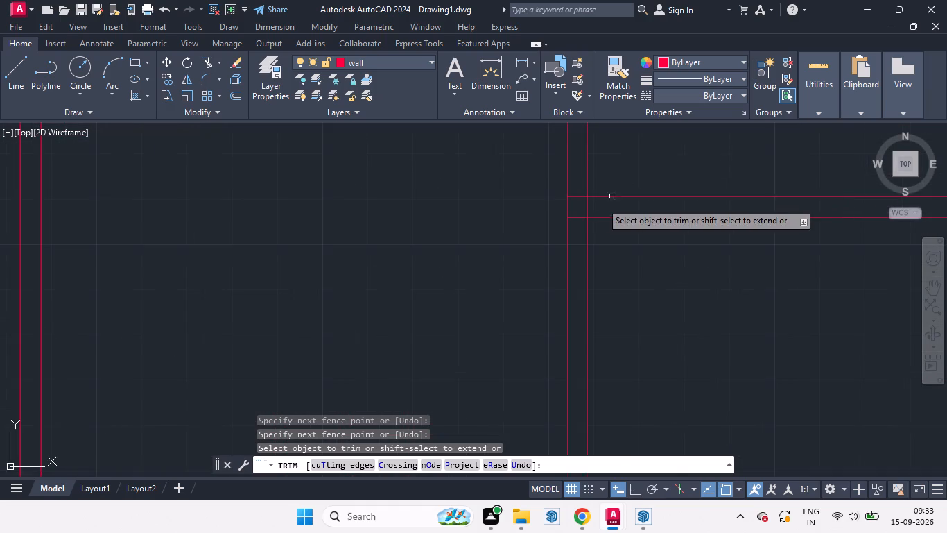
pyautogui.scroll(4, 597, 205)
pyautogui.moveTo(479, 142); pyautogui.dragTo(630, 219)
pyautogui.scroll(-5, 671, 203)
pyautogui.scroll(-4, 654, 369)
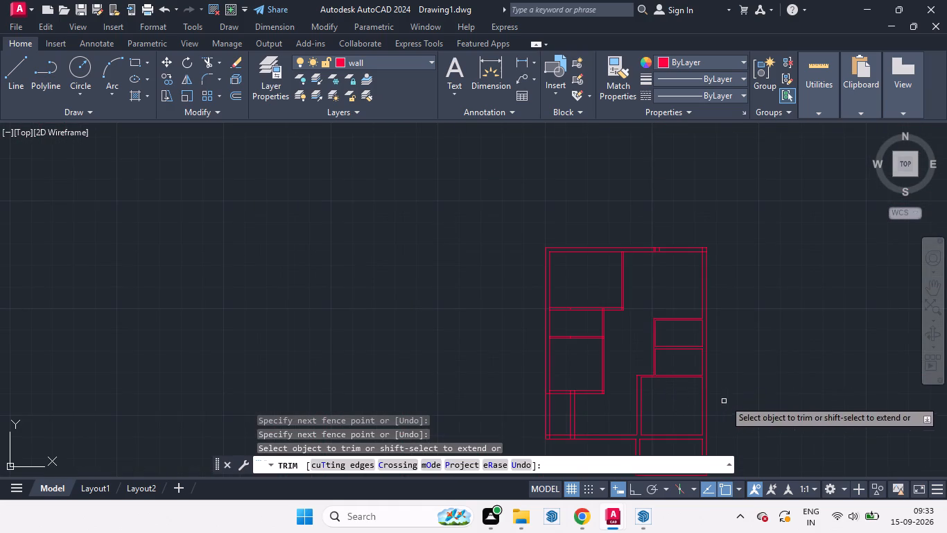
# Trim the overlap at the plan's top-right outer corner and remove the short leftover lines within the top wall.
pyautogui.scroll(3, 689, 240)
pyautogui.moveTo(733, 278); pyautogui.dragTo(750, 284)
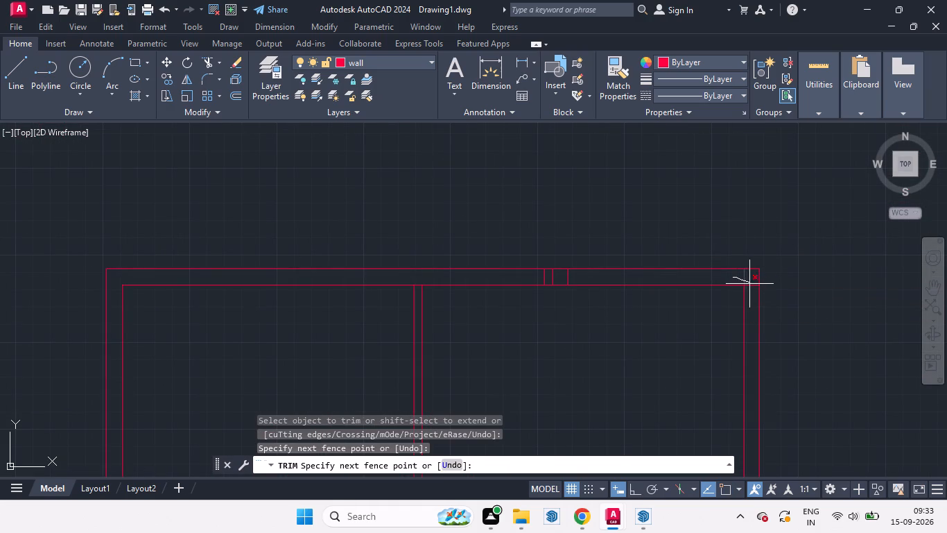
pyautogui.moveTo(750, 284); pyautogui.dragTo(751, 298)
pyautogui.moveTo(523, 278); pyautogui.dragTo(524, 277)
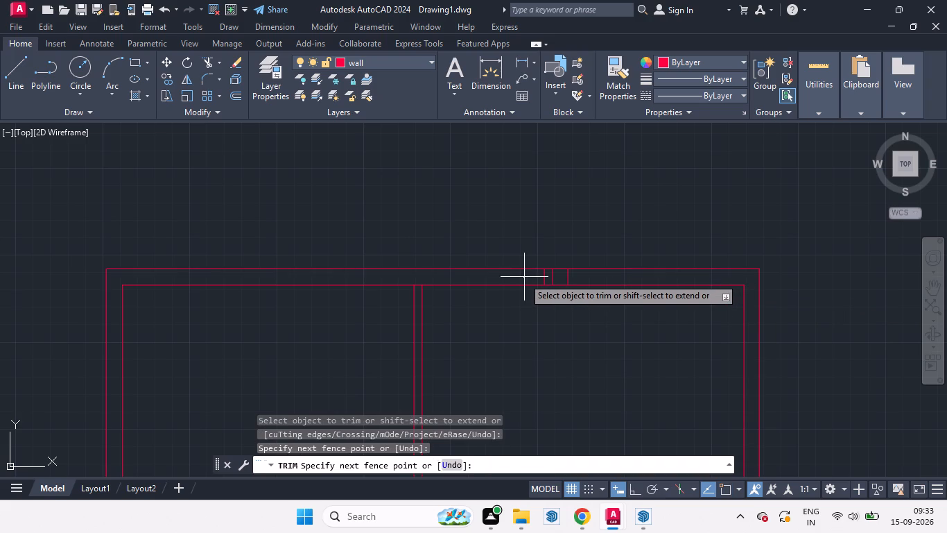
pyautogui.moveTo(524, 277); pyautogui.dragTo(577, 280)
# Trim the top wall's inner line between the two faces of the top-left room's right wall.
pyautogui.scroll(-2, 689, 265)
pyautogui.scroll(1, 568, 267)
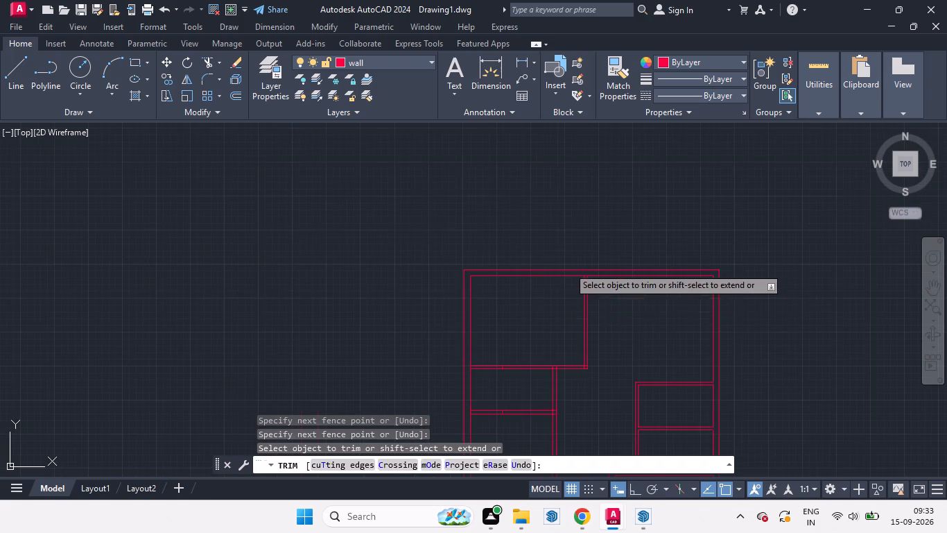
pyautogui.scroll(3, 568, 267)
pyautogui.click(678, 317)
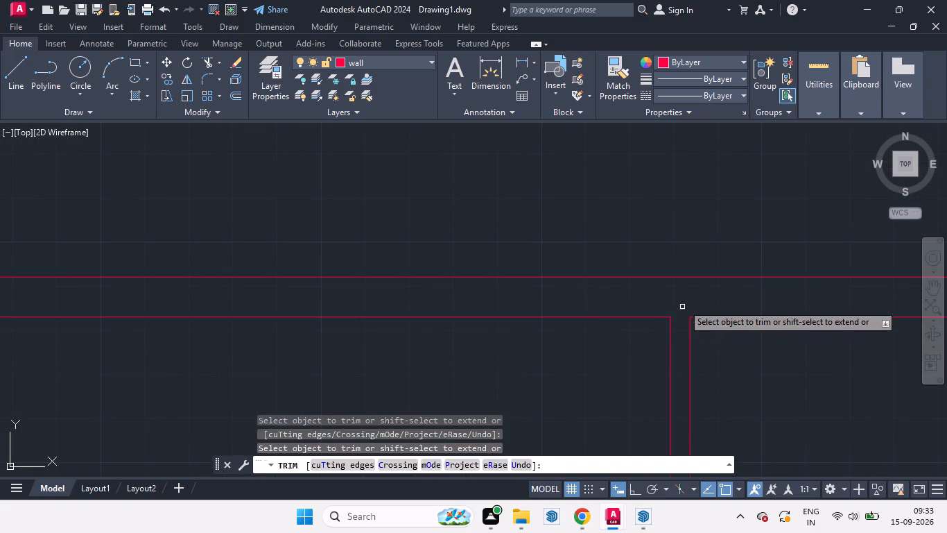
# Trim the overlaps at the top-left room's bottom-right corner and where the vertical wall below joins its bottom wall.
pyautogui.scroll(-4, 684, 294)
pyautogui.scroll(3, 675, 381)
pyautogui.scroll(-1, 676, 387)
pyautogui.scroll(4, 676, 387)
pyautogui.moveTo(725, 289); pyautogui.dragTo(659, 336)
pyautogui.scroll(-3, 772, 320)
pyautogui.scroll(4, 601, 323)
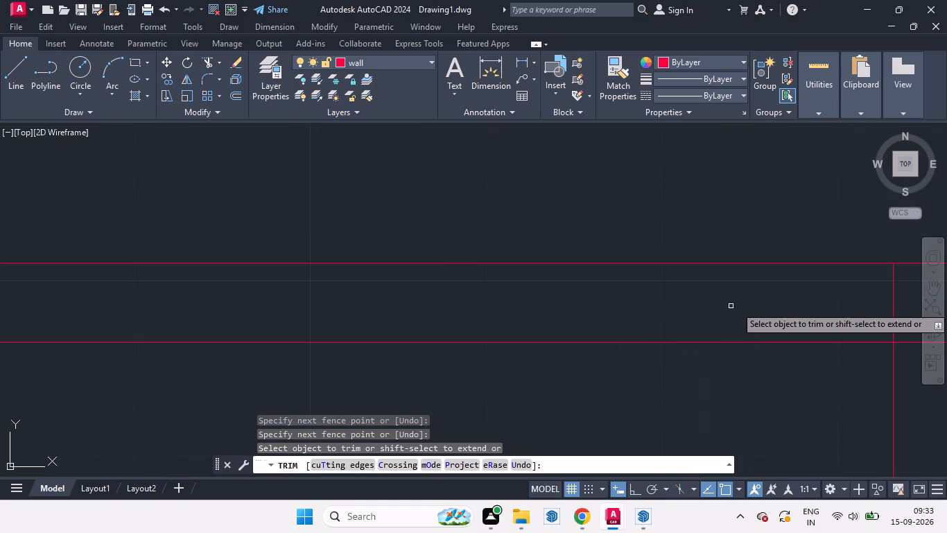
pyautogui.scroll(-2, 565, 322)
pyautogui.moveTo(730, 311); pyautogui.dragTo(704, 325)
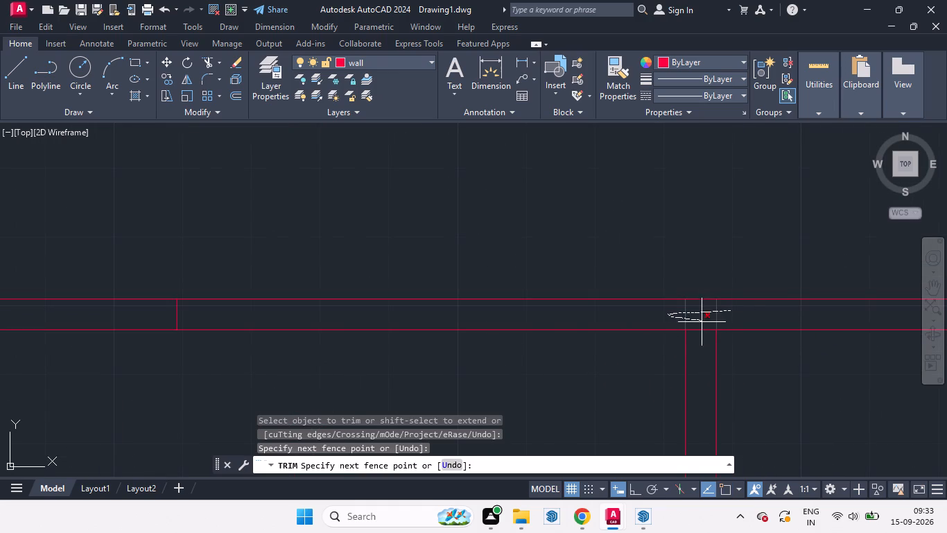
pyautogui.moveTo(704, 325); pyautogui.dragTo(706, 362)
# Trim the stray short line within the top-left room's bottom wall and the left outer wall's inner line at its end.
pyautogui.scroll(-4, 733, 301)
pyautogui.scroll(3, 635, 302)
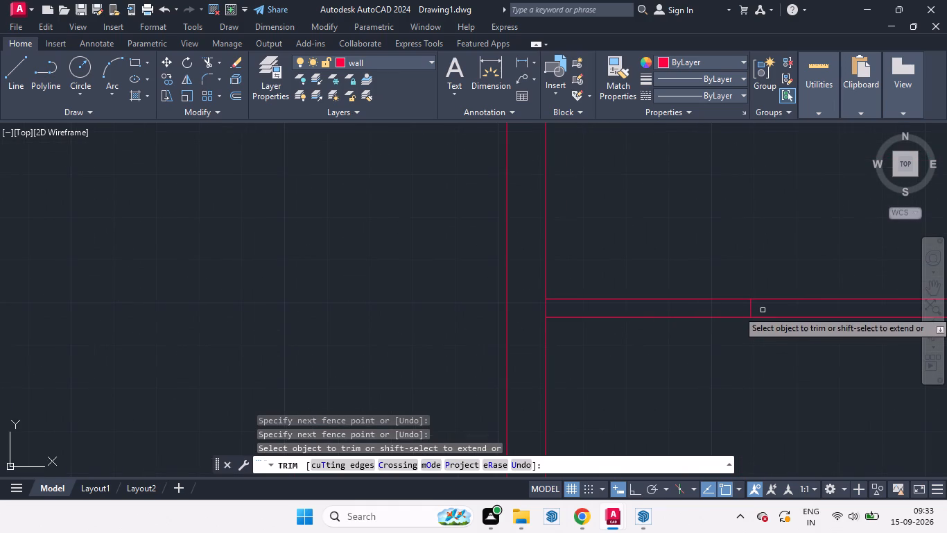
pyautogui.moveTo(766, 307); pyautogui.dragTo(536, 310)
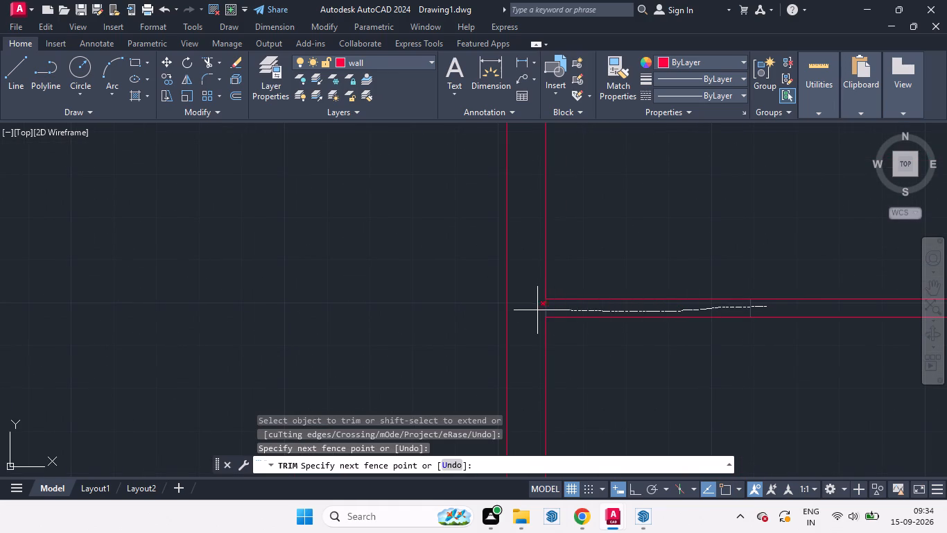
pyautogui.moveTo(536, 310); pyautogui.dragTo(531, 310)
# Trim the stray line and both end junctions of the horizontal partition between the two left rooms below the top-left room.
pyautogui.scroll(-4, 573, 302)
pyautogui.scroll(4, 625, 345)
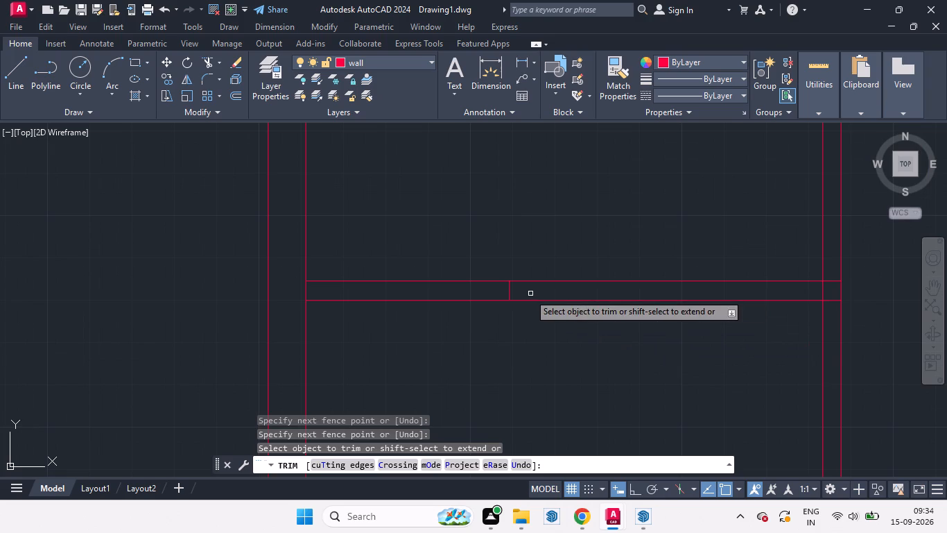
pyautogui.click(508, 294)
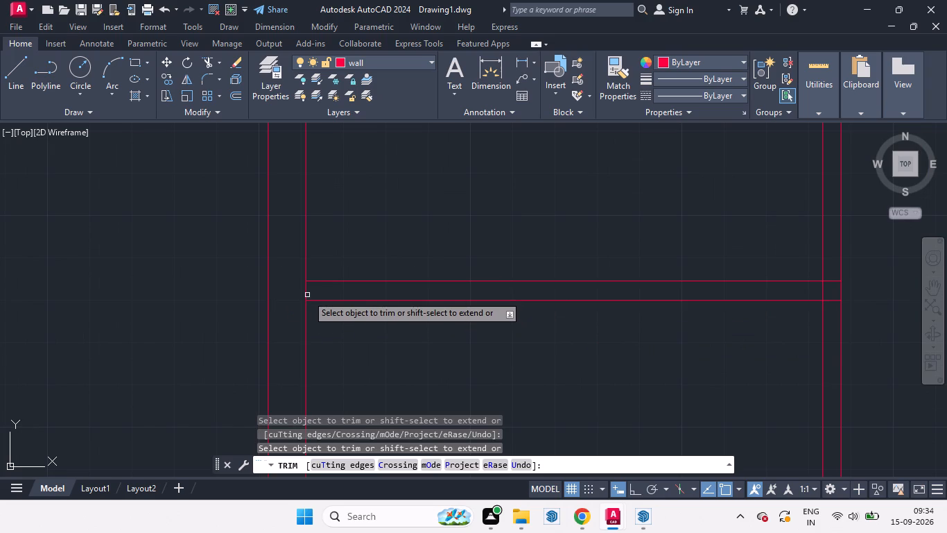
pyautogui.click(307, 294)
pyautogui.scroll(2, 830, 289)
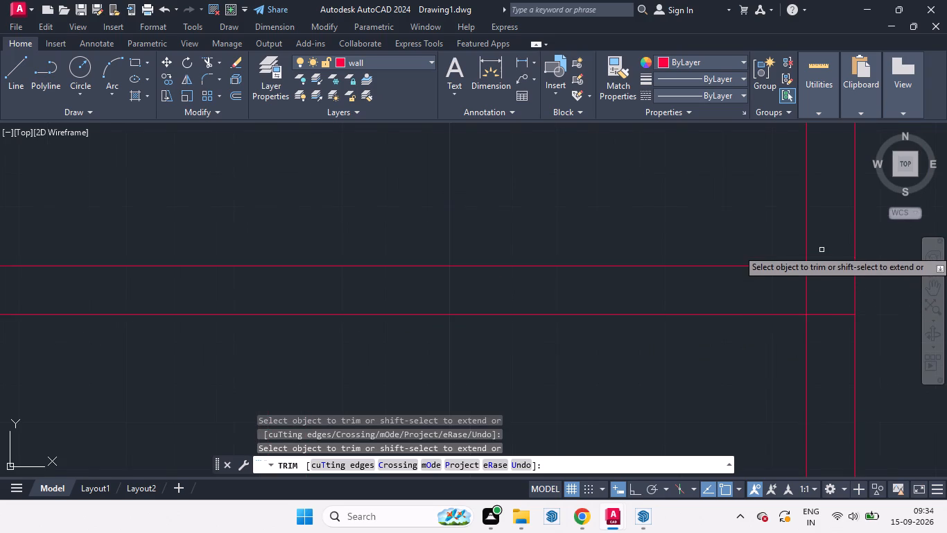
pyautogui.moveTo(822, 249); pyautogui.dragTo(752, 290)
# Trim the overlapping lines at the bottom-right corner of the lower of those two left rooms.
pyautogui.scroll(-4, 833, 276)
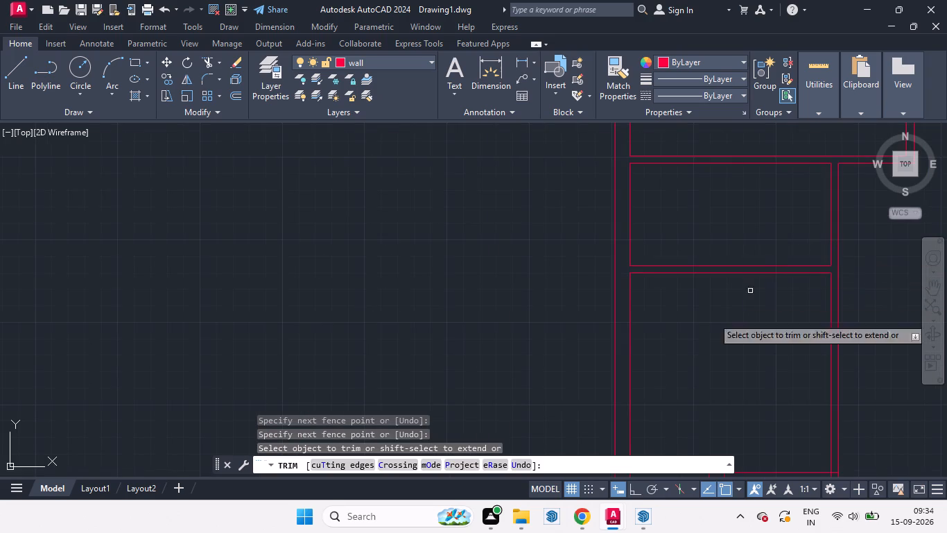
pyautogui.scroll(-4, 624, 348)
pyautogui.scroll(7, 657, 359)
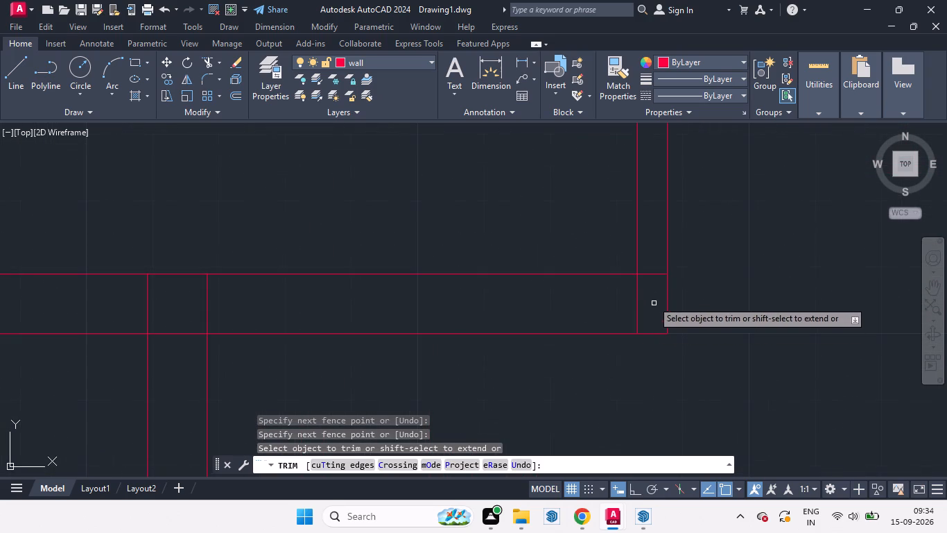
pyautogui.moveTo(652, 263); pyautogui.dragTo(573, 309)
# Trim the overlaps where the lower-left vertical partition and the left outer wall meet the horizontal wall above the bottom-left room.
pyautogui.scroll(-3, 815, 305)
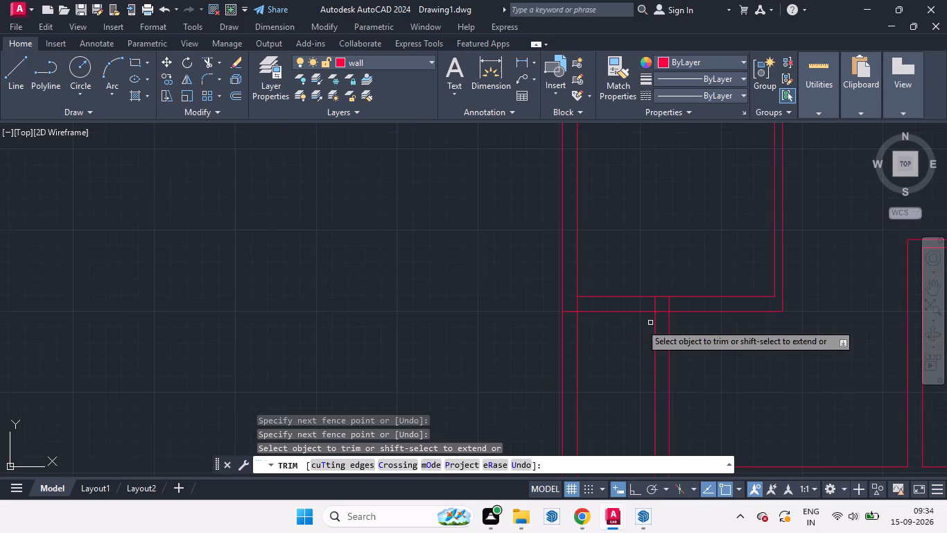
pyautogui.scroll(3, 616, 323)
pyautogui.moveTo(738, 260); pyautogui.dragTo(786, 311)
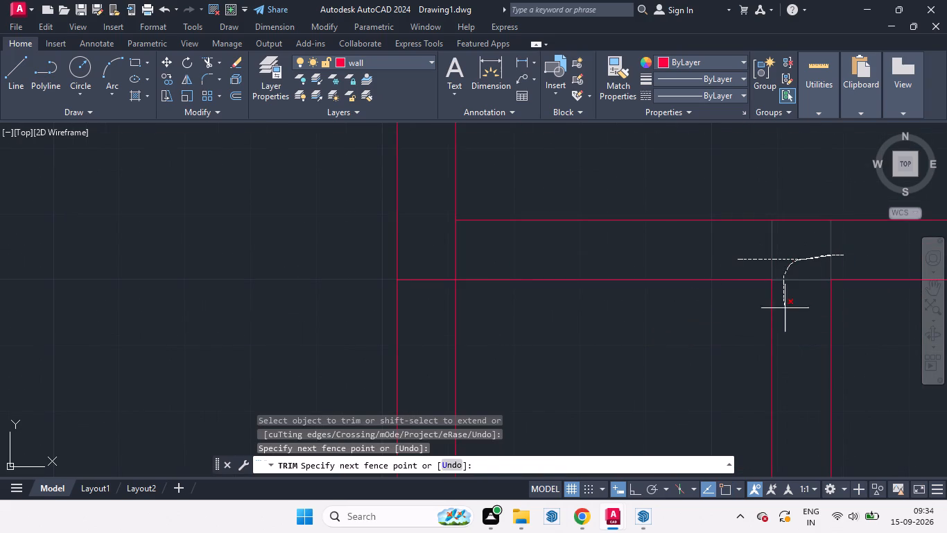
pyautogui.moveTo(786, 311); pyautogui.dragTo(788, 314)
pyautogui.moveTo(485, 257); pyautogui.dragTo(436, 273)
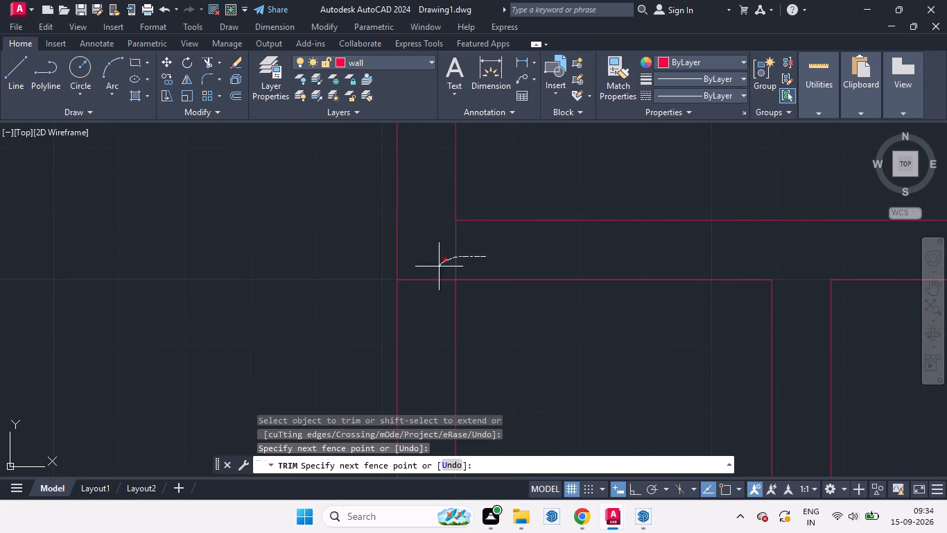
pyautogui.moveTo(436, 273); pyautogui.dragTo(433, 320)
# Trim the overlaps at the plan's bottom-left outer corner and where the lower-left vertical partition meets the bottom outer wall.
pyautogui.scroll(-5, 568, 226)
pyautogui.scroll(6, 566, 265)
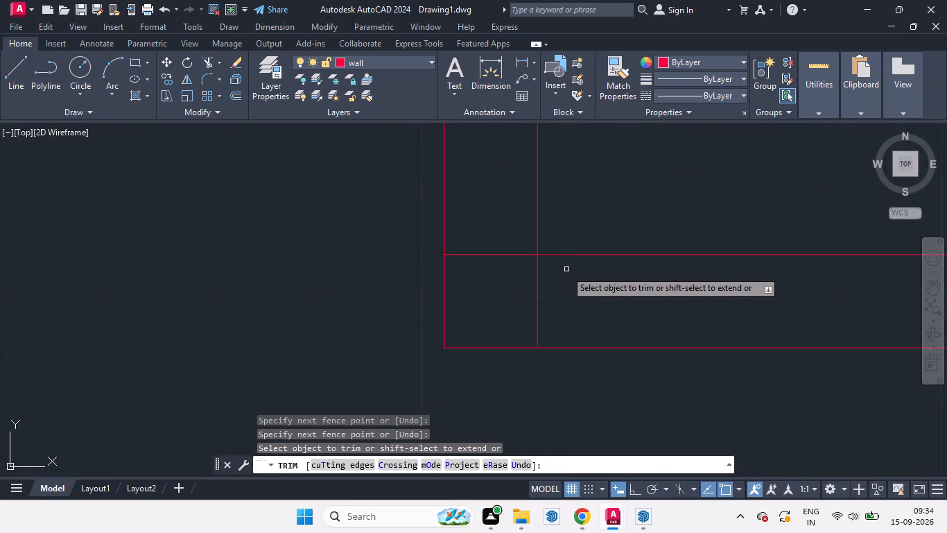
pyautogui.moveTo(510, 230); pyautogui.dragTo(596, 305)
pyautogui.scroll(-4, 386, 321)
pyautogui.scroll(3, 522, 312)
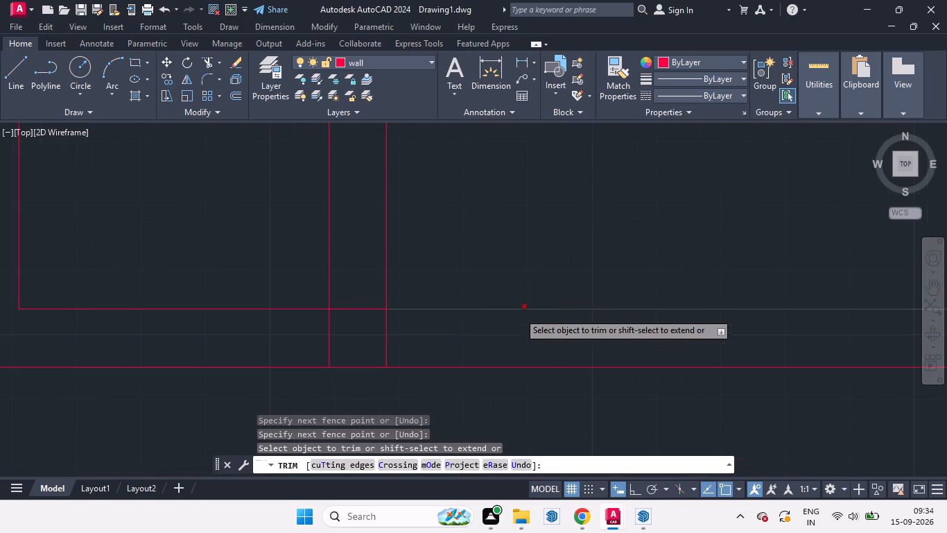
pyautogui.moveTo(363, 282); pyautogui.dragTo(470, 342)
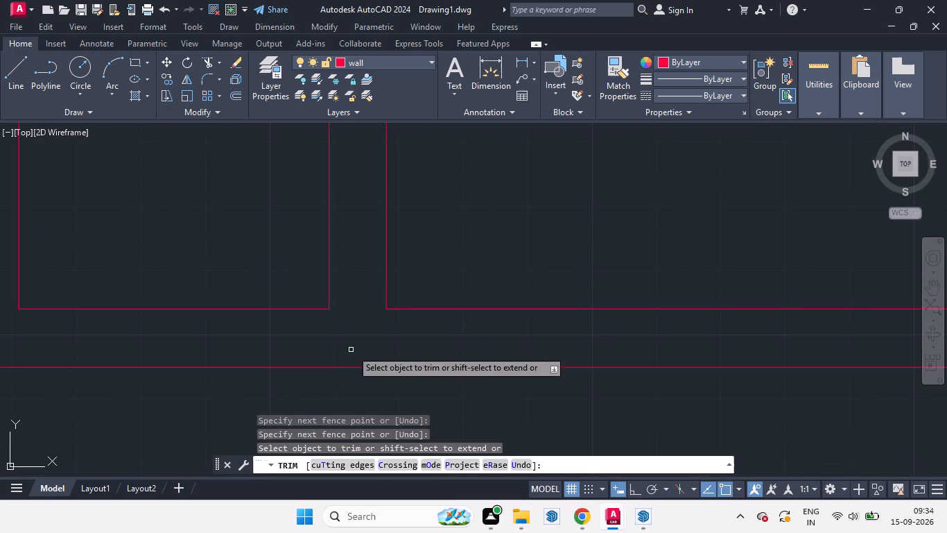
pyautogui.scroll(-4, 388, 351)
pyautogui.scroll(-2, 614, 420)
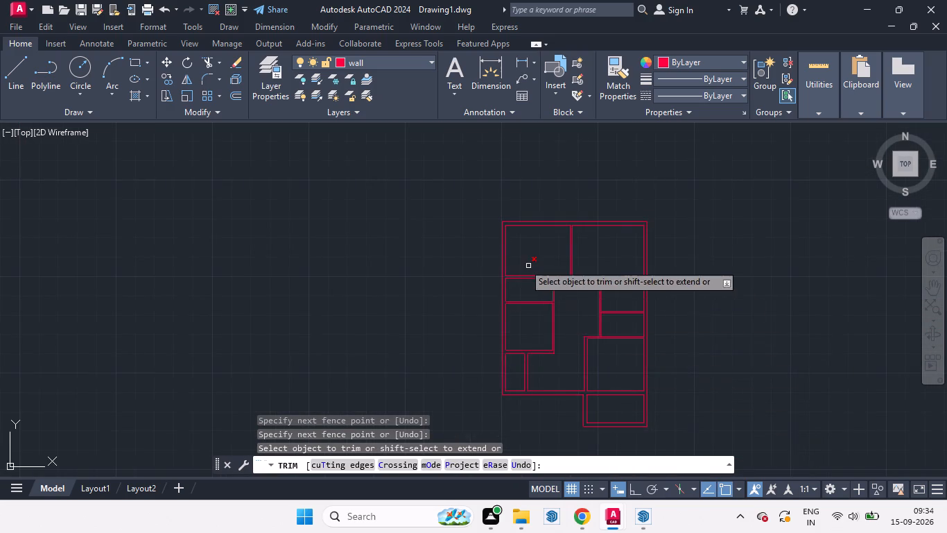
pyautogui.scroll(3, 514, 272)
pyautogui.scroll(-2, 465, 296)
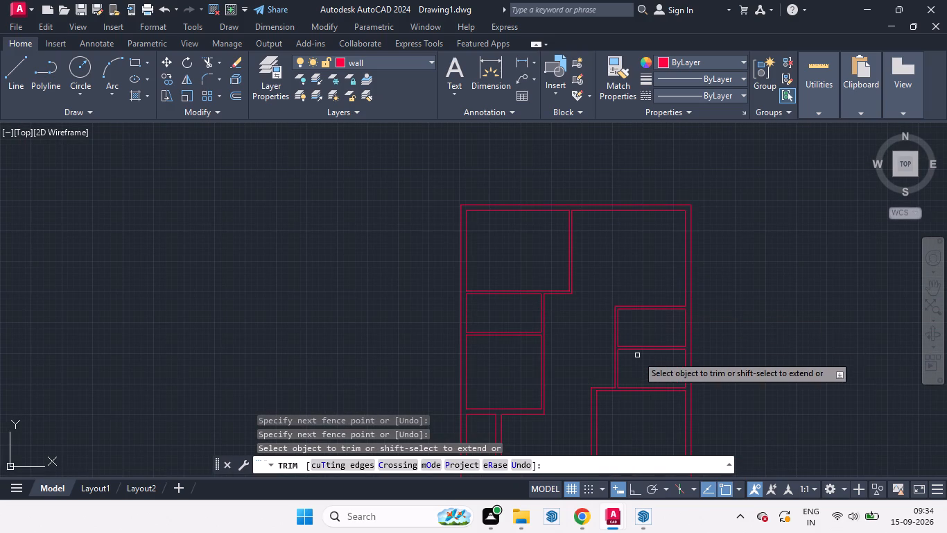
pyautogui.moveTo(639, 381); pyautogui.dragTo(657, 274, button='middle')
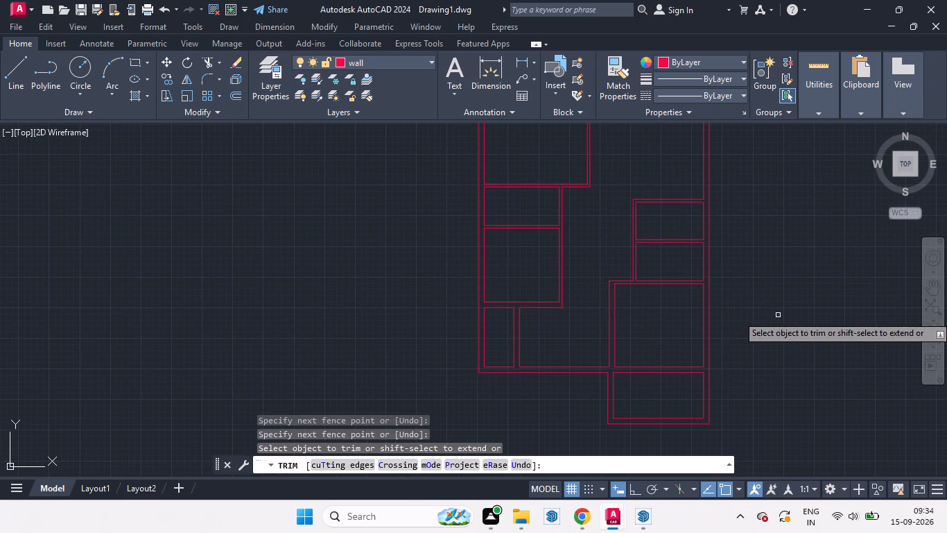
pyautogui.press('space')
# With Ortho on, draw a horizontal line from the lower left room's outer bottom-right corner across the passage, past the facing room's left wall.
pyautogui.scroll(-1, 705, 388)
pyautogui.moveTo(681, 424); pyautogui.dragTo(609, 430, button='middle')
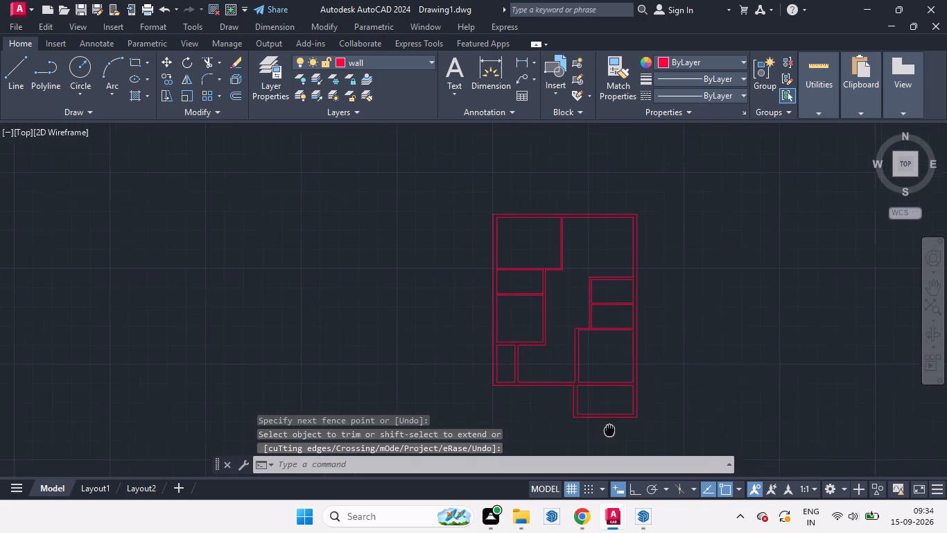
pyautogui.moveTo(551, 389); pyautogui.dragTo(451, 368, button='middle')
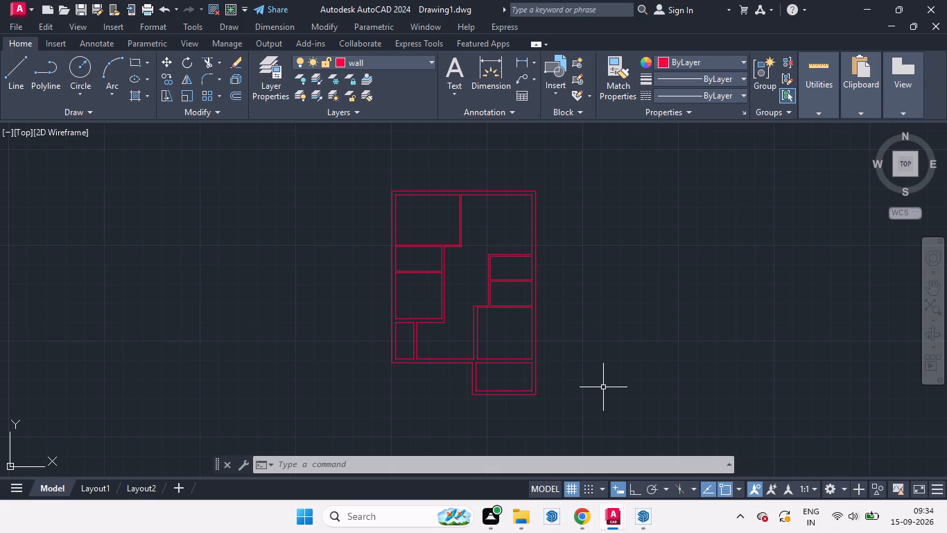
pyautogui.press('l')
pyautogui.press('Return')
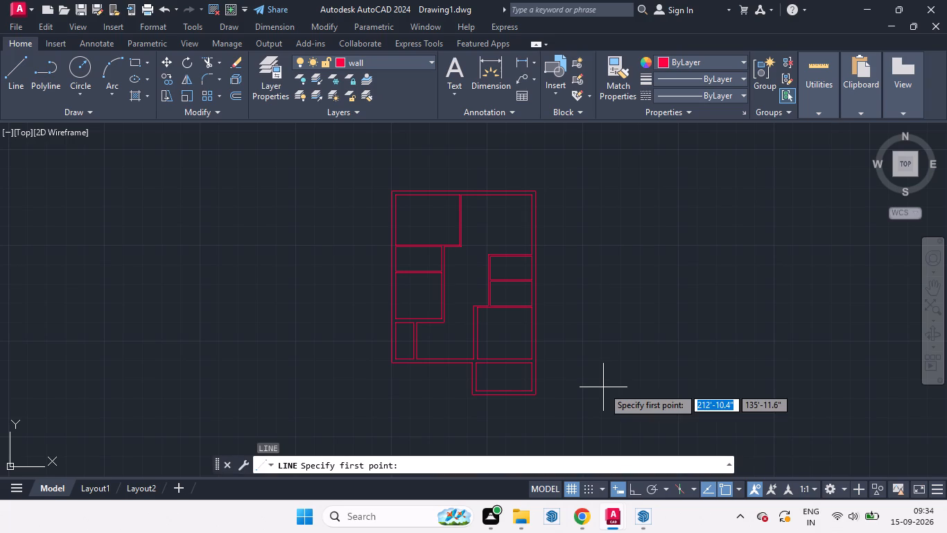
pyautogui.scroll(3, 431, 314)
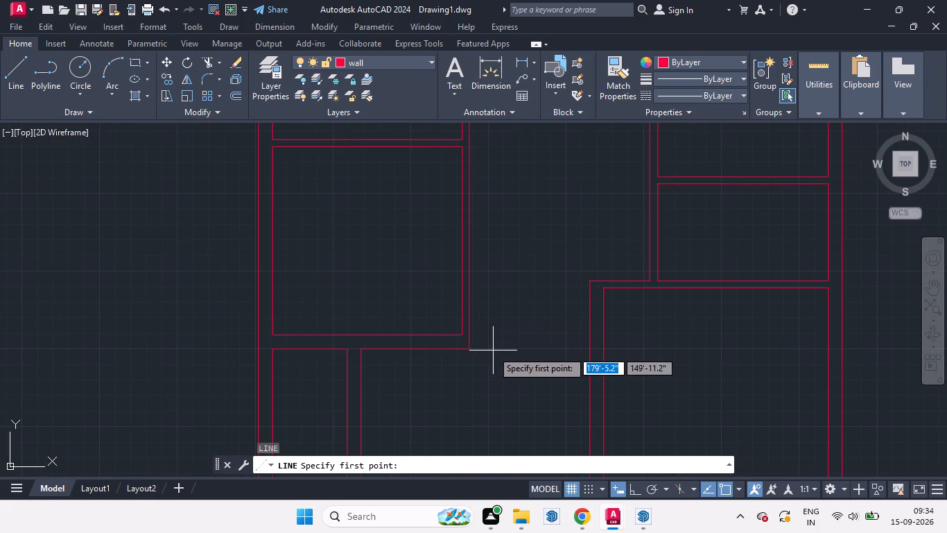
pyautogui.click(636, 491)
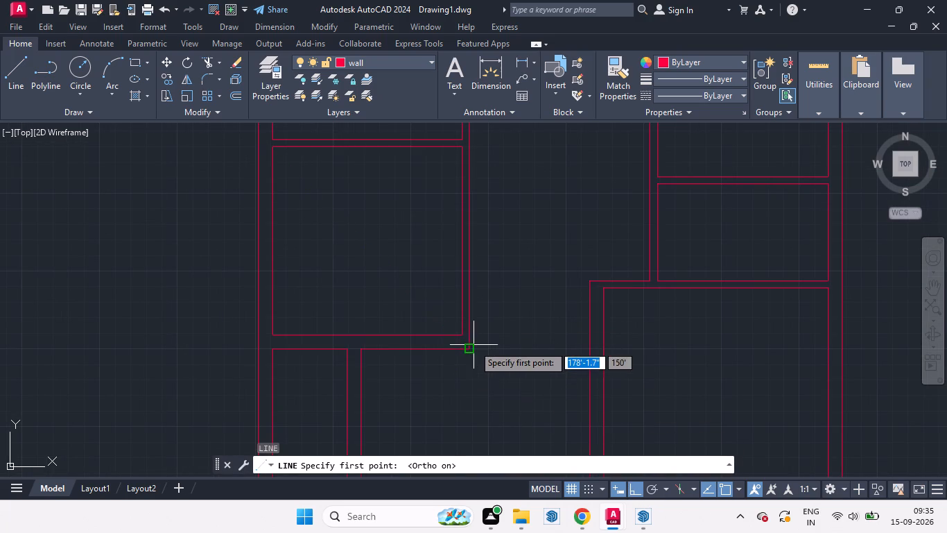
pyautogui.click(467, 348)
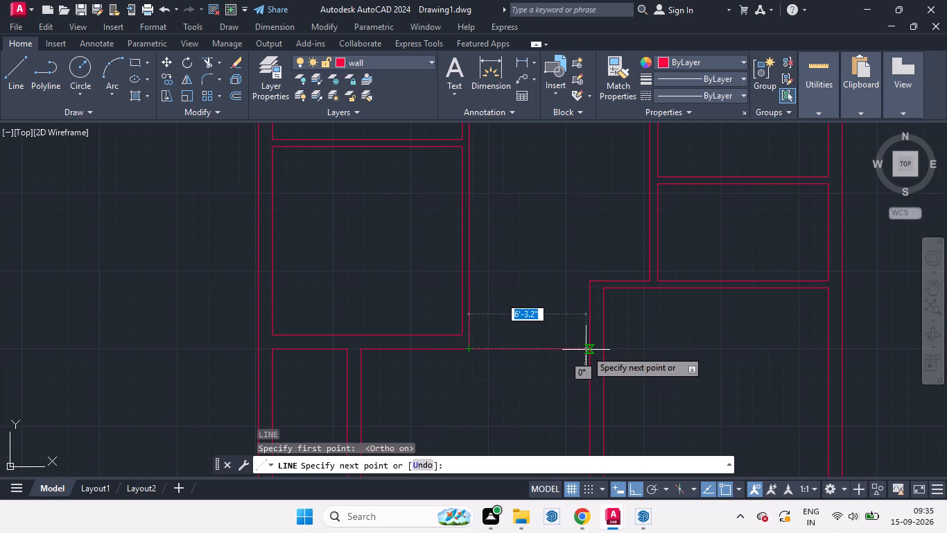
pyautogui.click(632, 348)
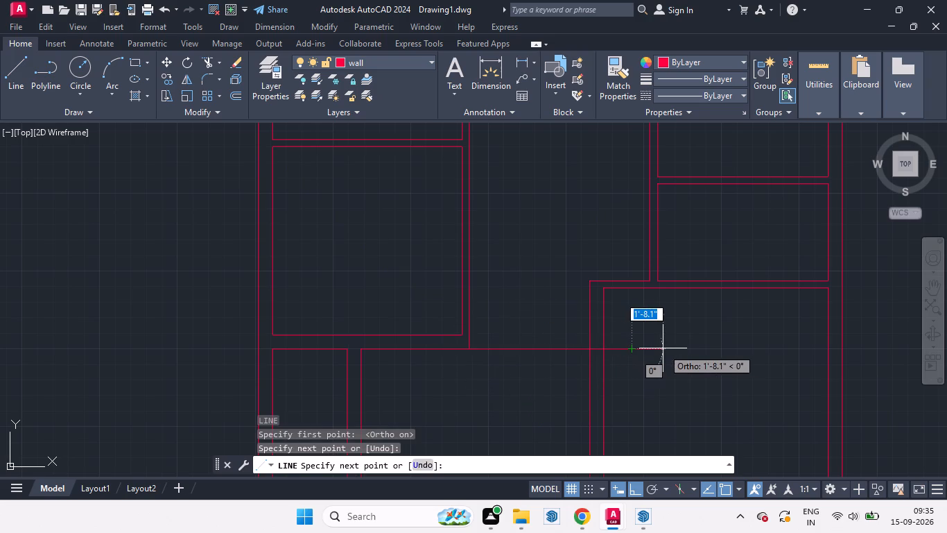
pyautogui.press('space')
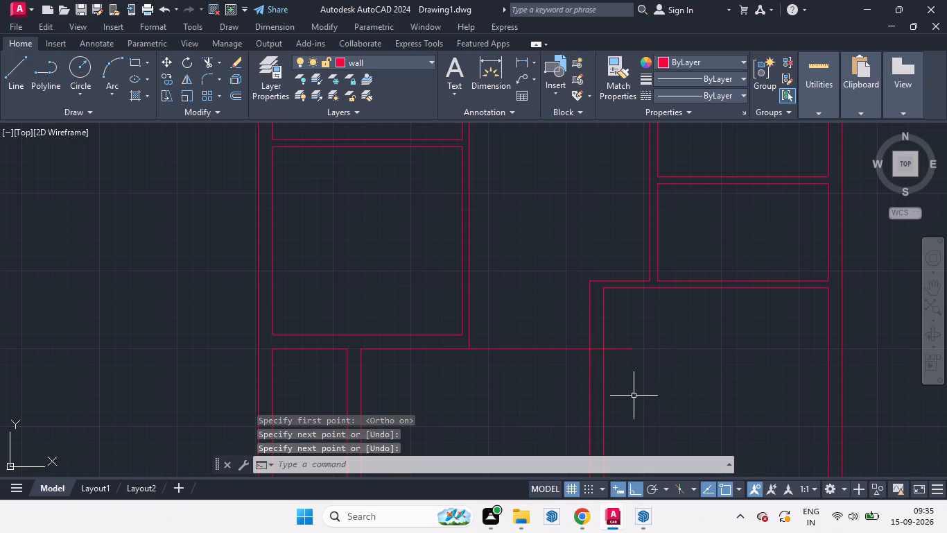
# Extend the lower left room's inner bottom wall line across the passage to the facing room's left wall.
pyautogui.press('e')
pyautogui.press('x')
pyautogui.press('Return')
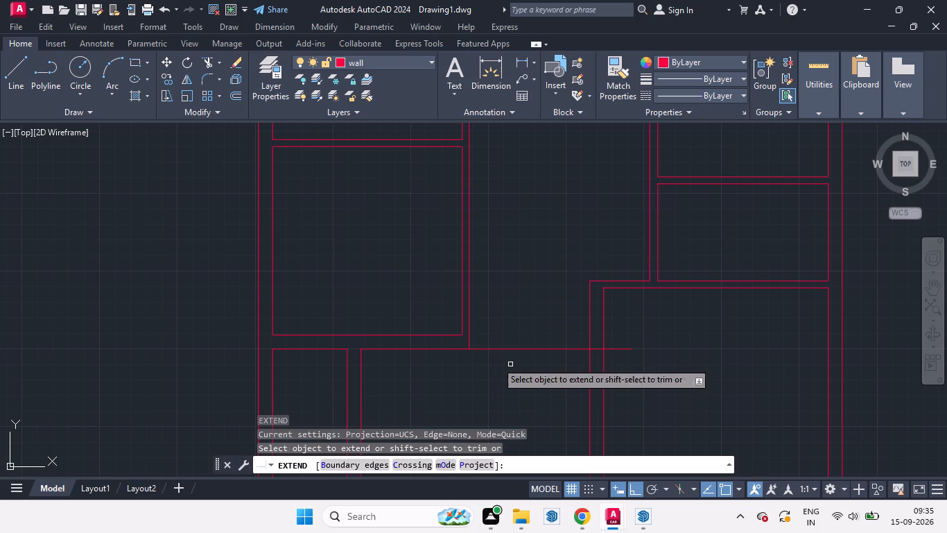
pyautogui.click(444, 338)
pyautogui.click(440, 335)
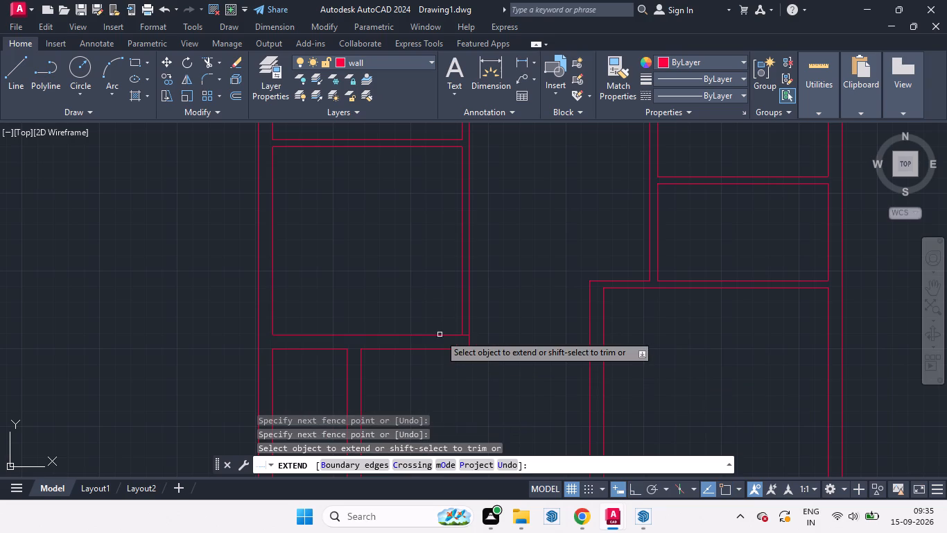
pyautogui.click(459, 336)
pyautogui.press('space')
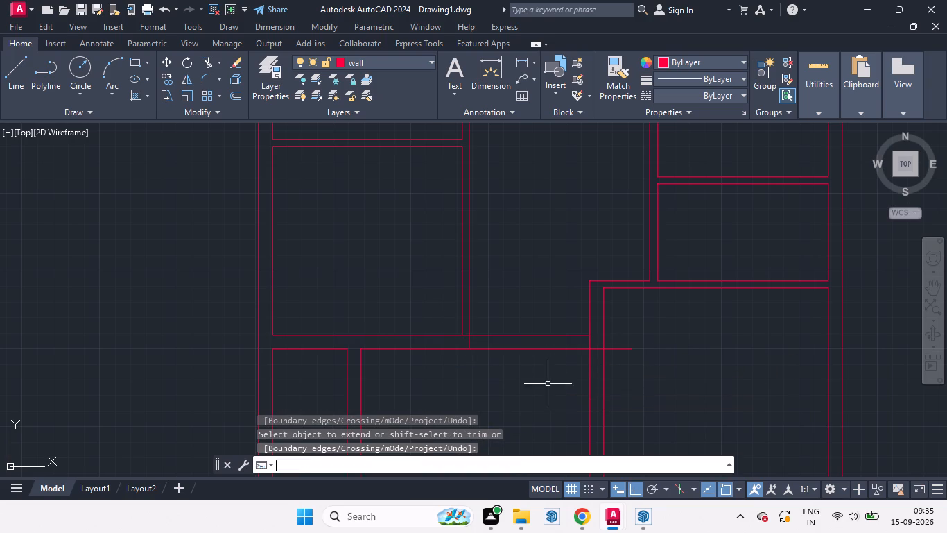
# Trim the new passage wall's overshoot inside the facing room and its overlaps at the lower left room's bottom-right corner.
pyautogui.press('t')
pyautogui.press('r')
pyautogui.hotkey('shift', 'Return')
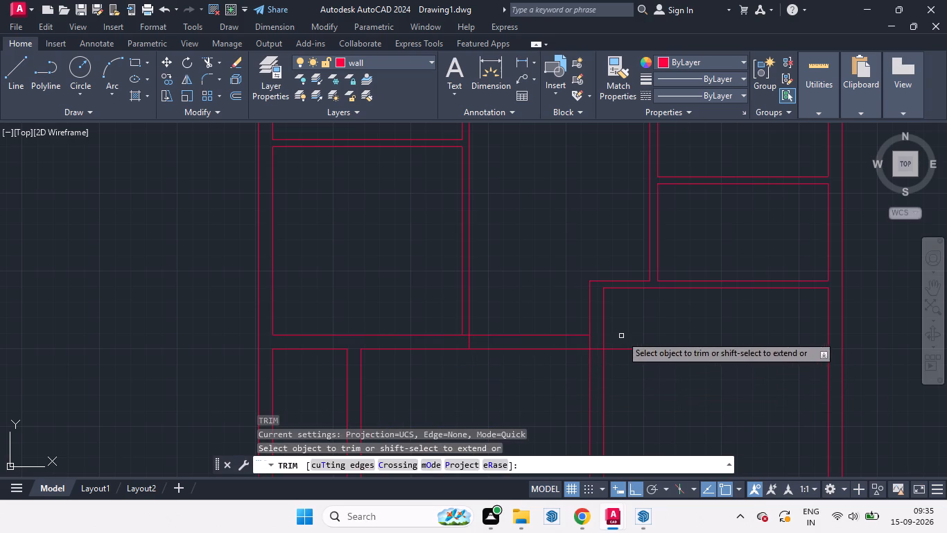
pyautogui.moveTo(620, 334); pyautogui.dragTo(619, 400)
pyautogui.moveTo(596, 348); pyautogui.dragTo(596, 362)
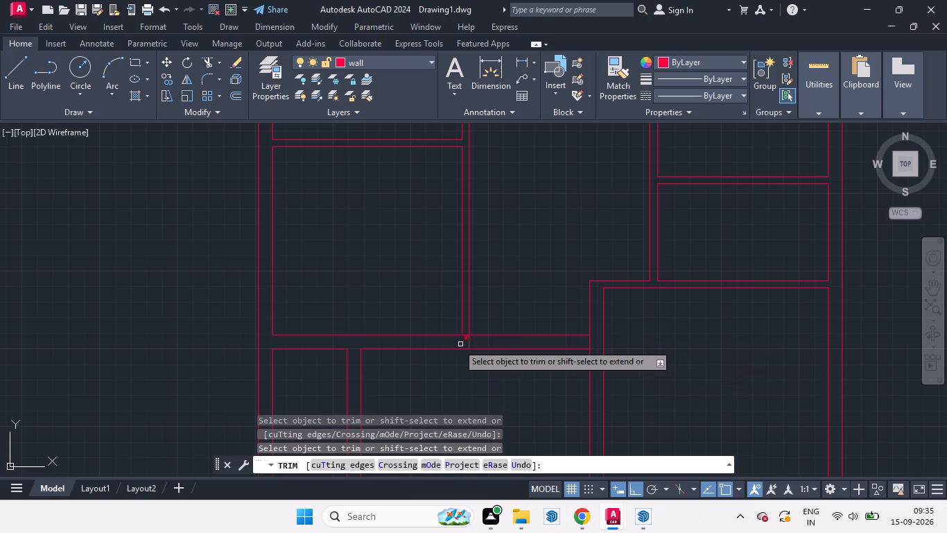
pyautogui.click(471, 343)
pyautogui.scroll(3, 458, 348)
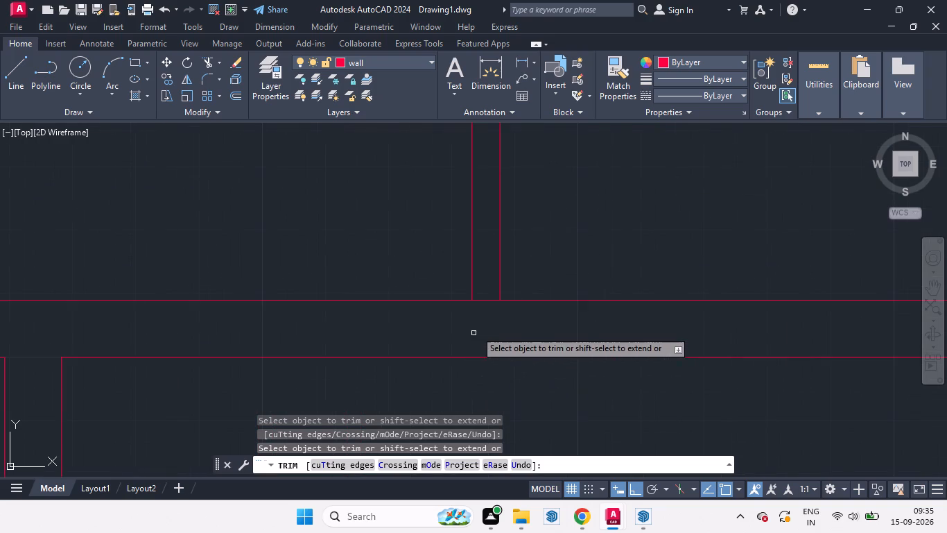
pyautogui.moveTo(487, 281); pyautogui.dragTo(487, 316)
pyautogui.scroll(-1, 540, 306)
pyautogui.scroll(-3, 415, 373)
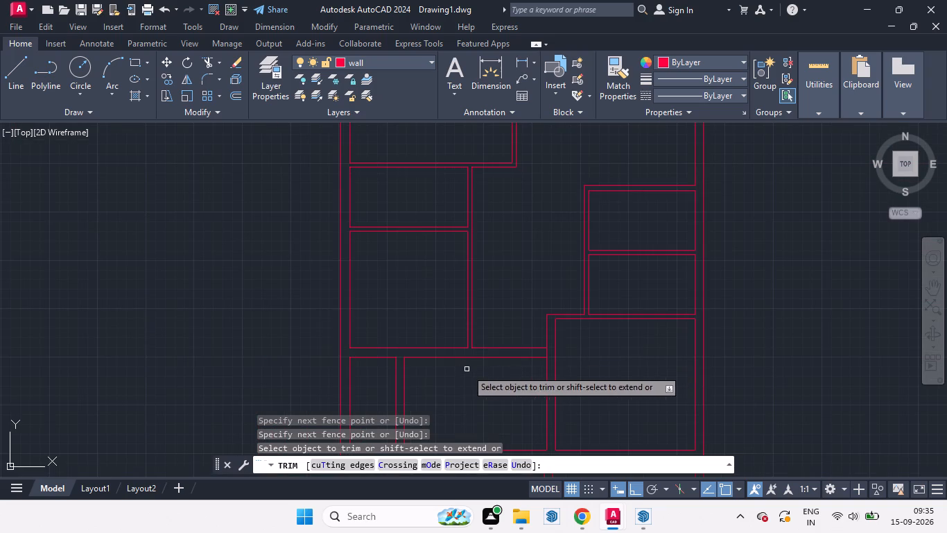
pyautogui.press('space')
# Draw a line 3' back along the passage wall's upper line from the facing room's wall, continuing down across the wall thickness.
pyautogui.scroll(1, 588, 376)
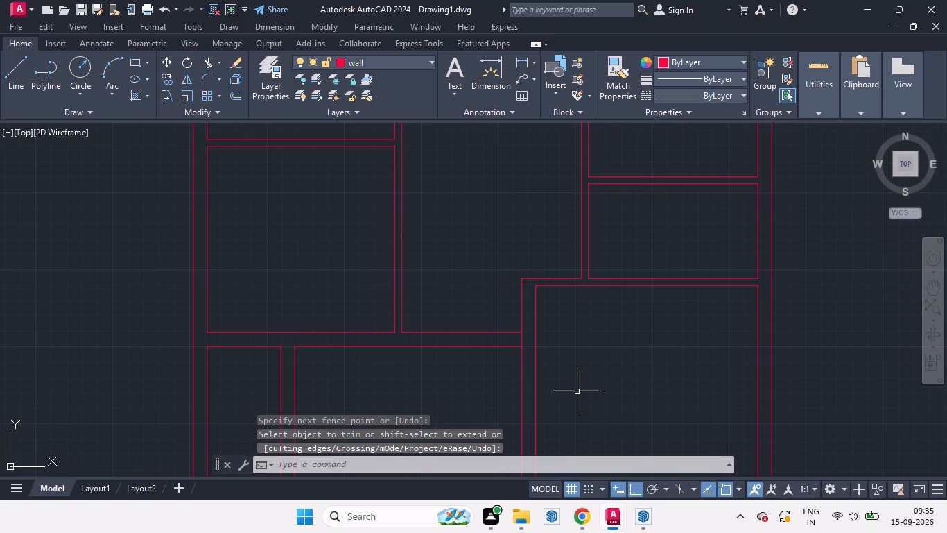
pyautogui.press('l')
pyautogui.press('Return')
pyautogui.scroll(2, 516, 346)
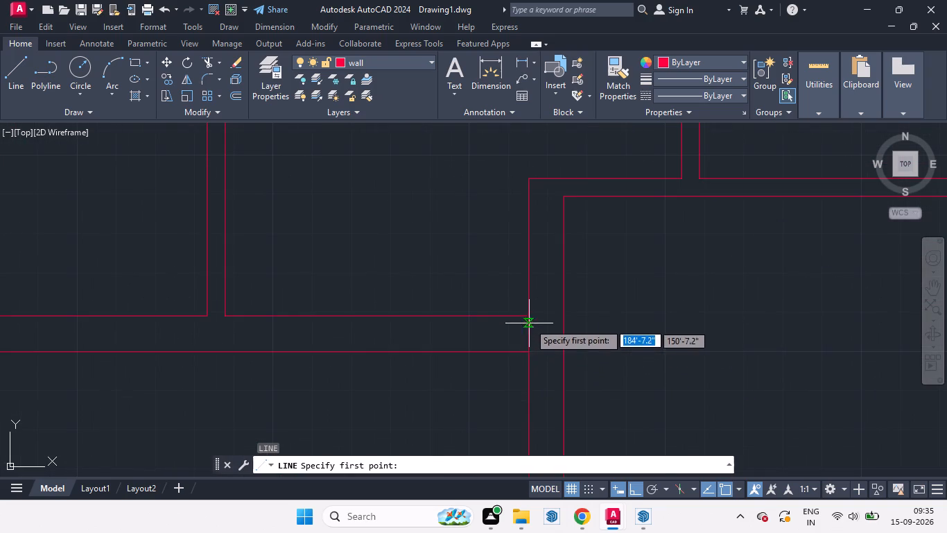
pyautogui.click(529, 321)
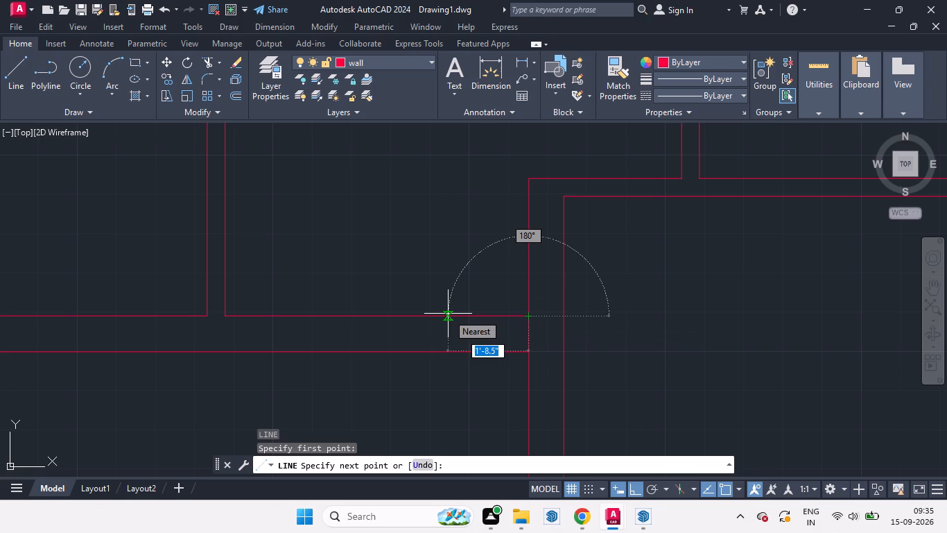
pyautogui.press('3')
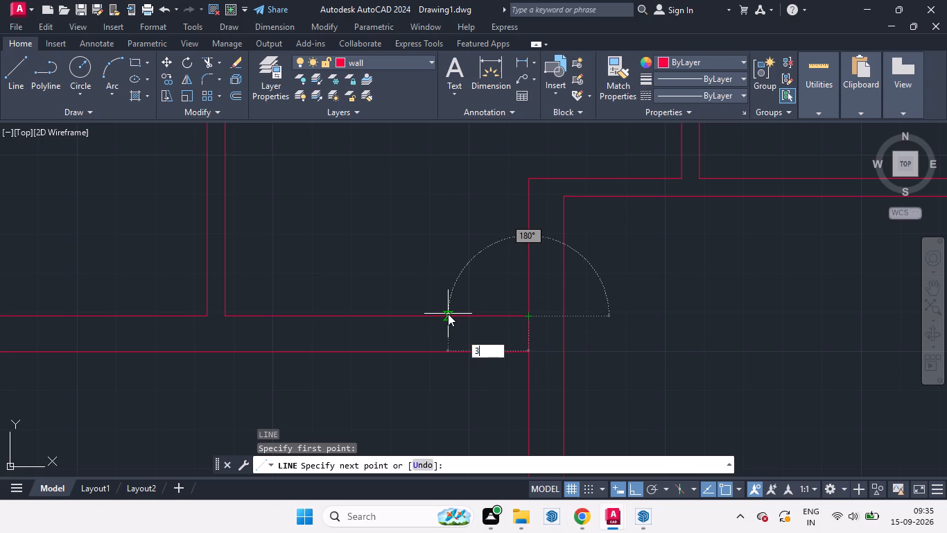
pyautogui.press("'")
pyautogui.press('Return')
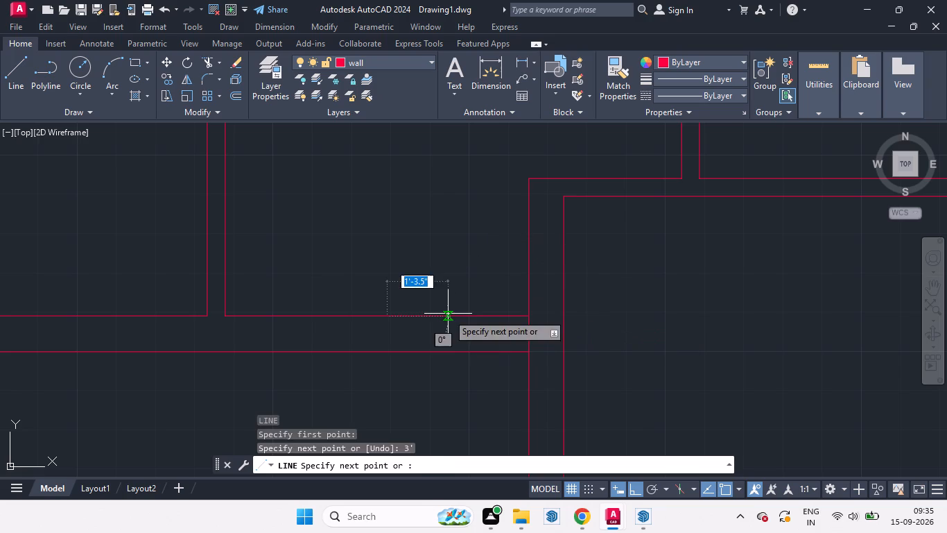
pyautogui.click(410, 395)
pyautogui.press('space')
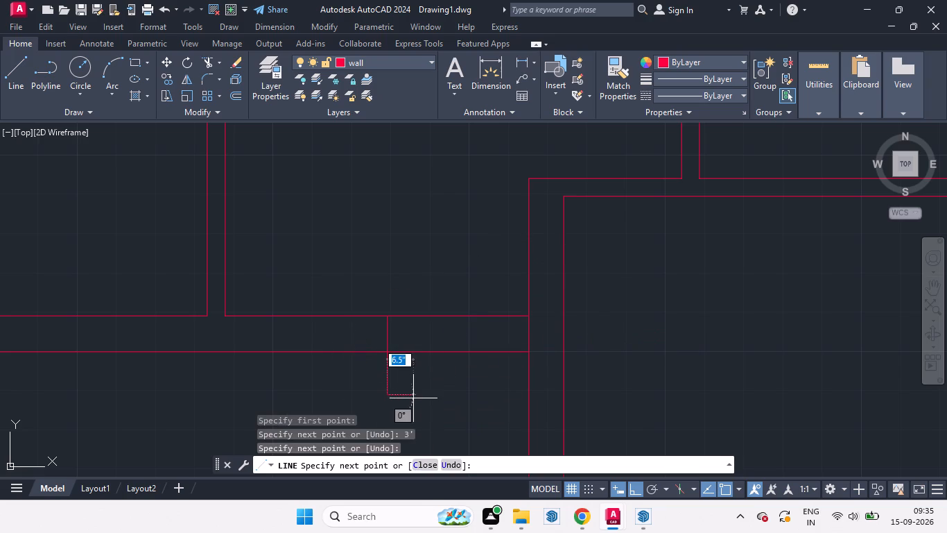
# Trim the passage wall between the 3' mark and the facing room to form a 3' opening, including the crossing line's excess.
pyautogui.write('tr')
pyautogui.press('Return')
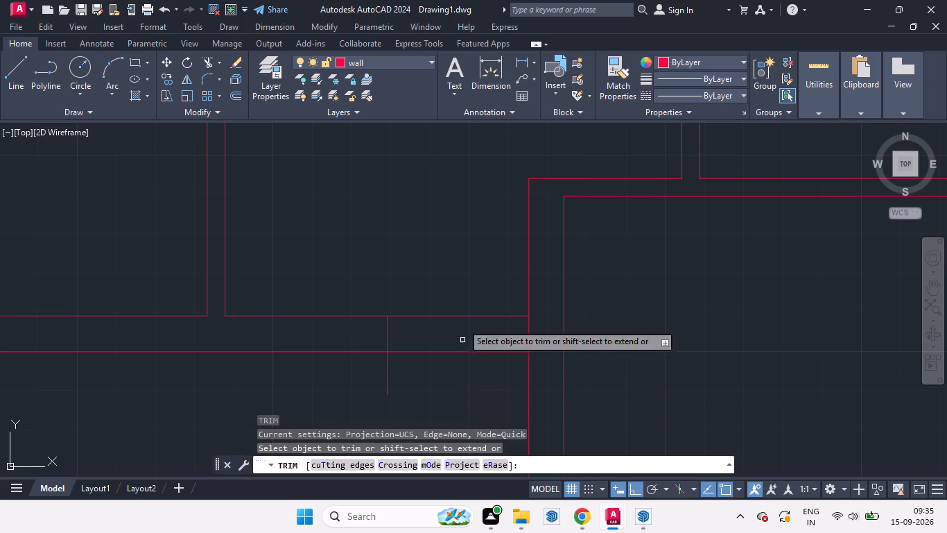
pyautogui.moveTo(455, 262); pyautogui.dragTo(468, 389)
pyautogui.moveTo(417, 370); pyautogui.dragTo(351, 371)
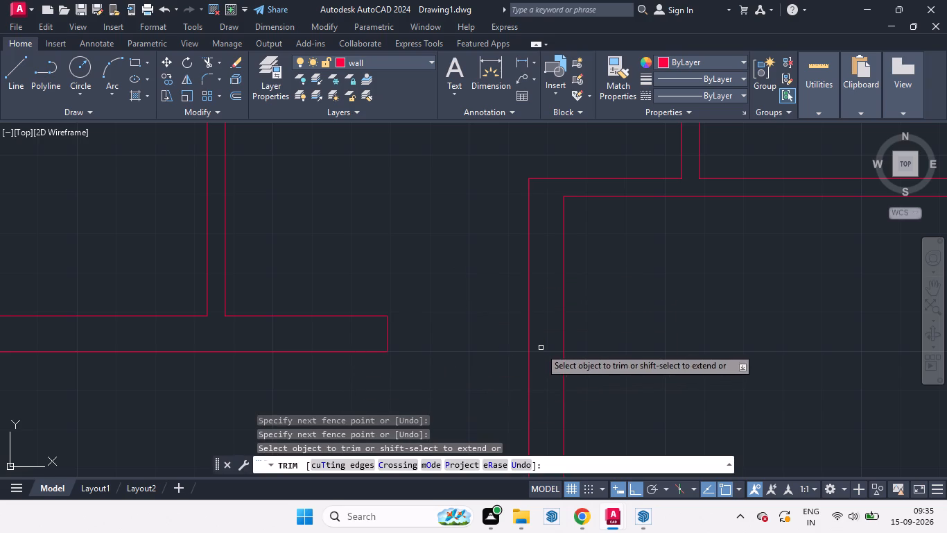
pyautogui.scroll(-2, 549, 340)
pyautogui.scroll(-1, 617, 368)
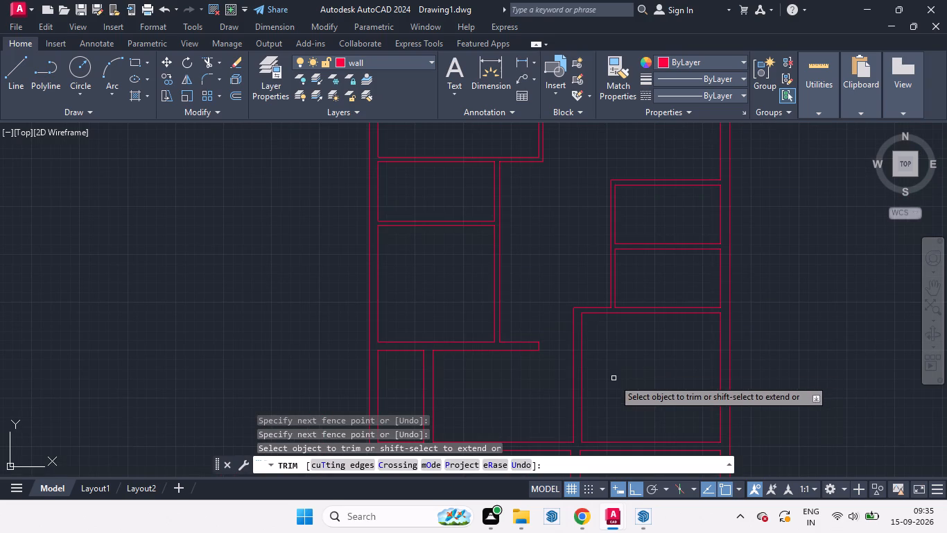
pyautogui.press('space')
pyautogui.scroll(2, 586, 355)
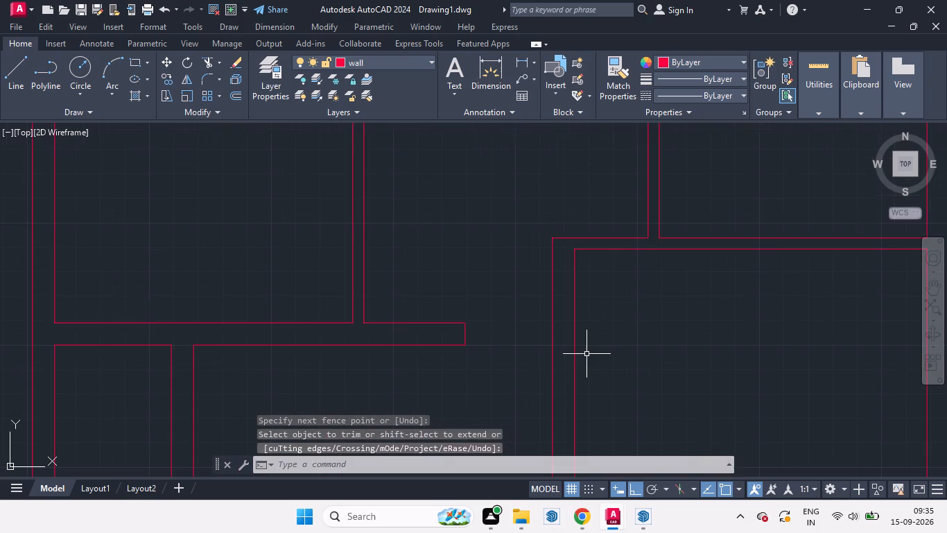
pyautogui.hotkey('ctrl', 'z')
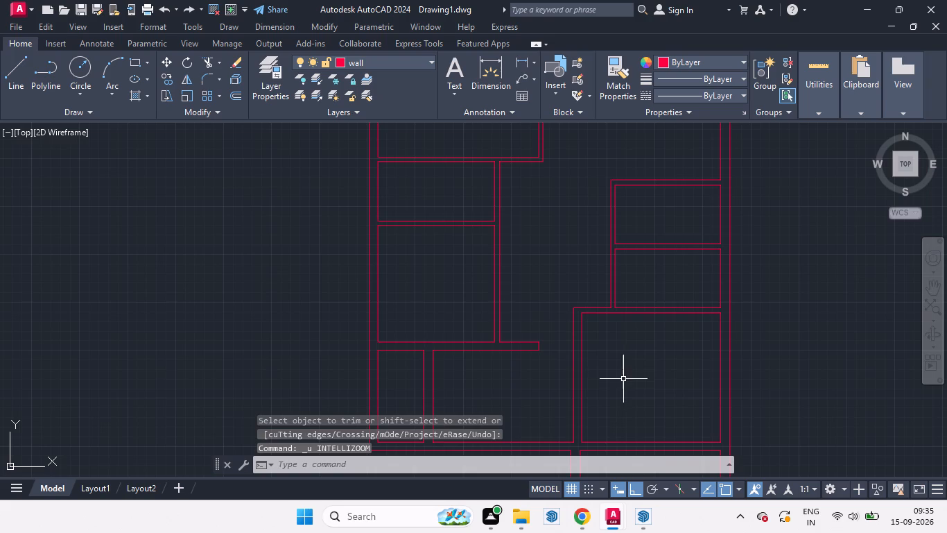
# Undo the trim that opened the passage wall beside the facing room.
pyautogui.hotkey('ctrl', 'z')
pyautogui.scroll(-1, 646, 369)
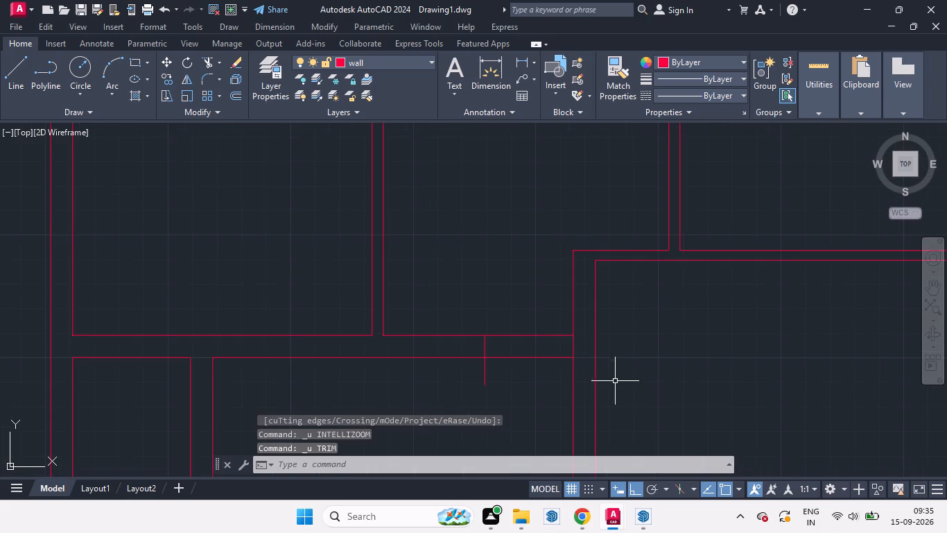
# Draw a line 3" back along the passage wall's lower line from the facing room's wall, continuing up across the wall thickness.
pyautogui.scroll(2, 583, 370)
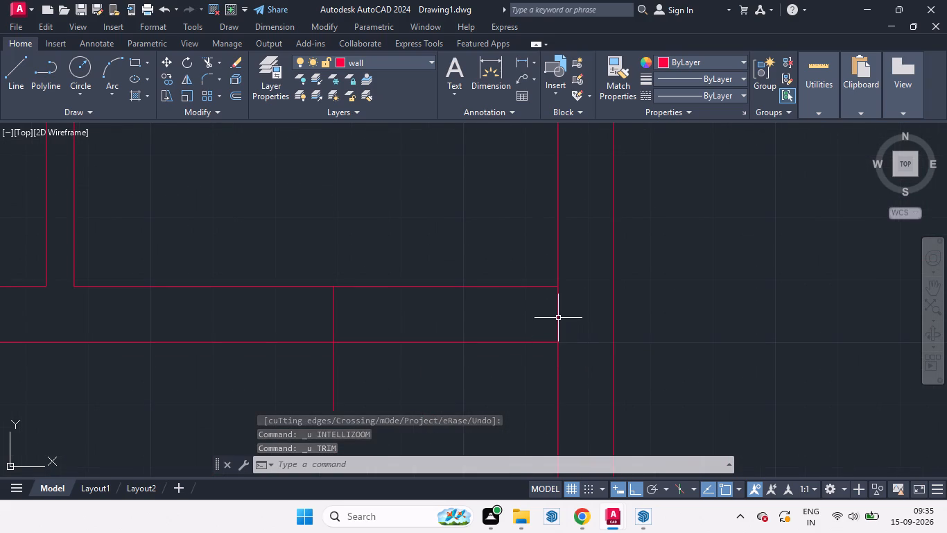
pyautogui.press('l')
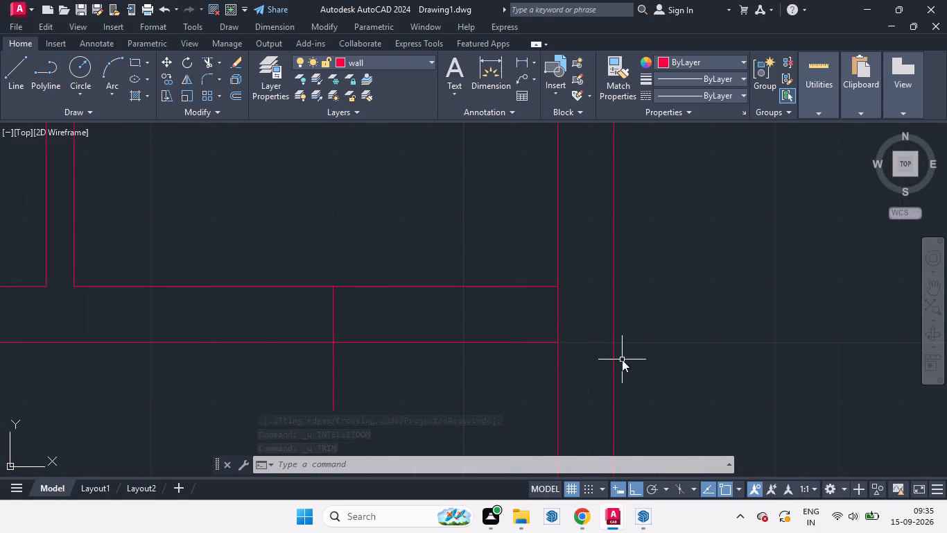
pyautogui.press('Return')
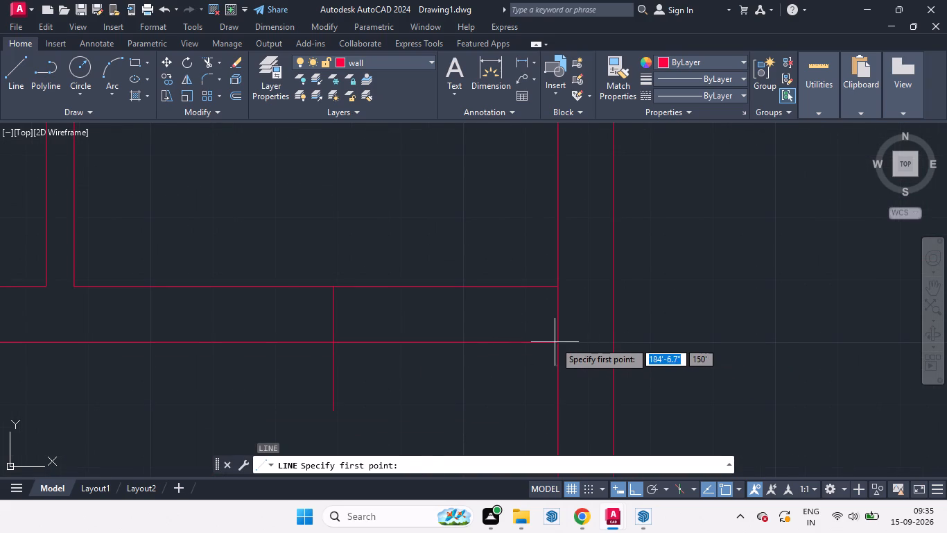
pyautogui.click(555, 339)
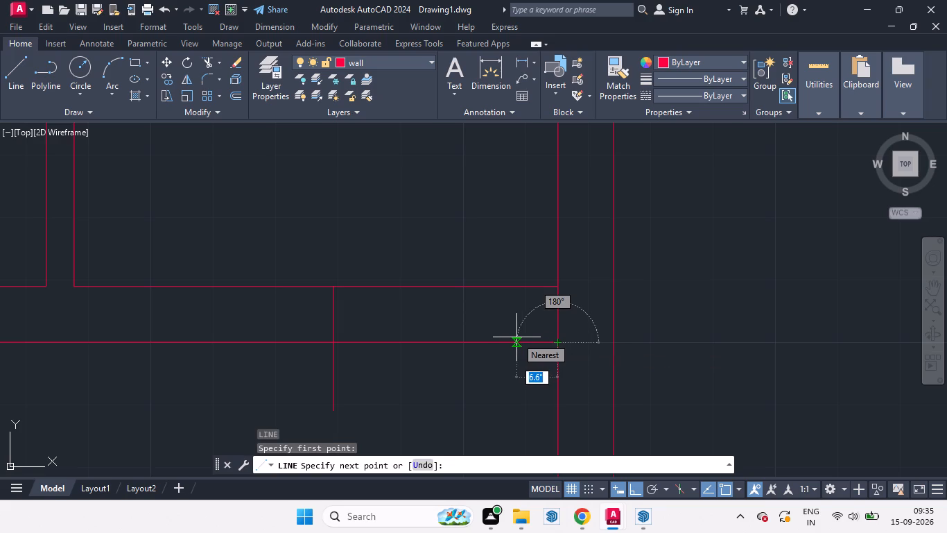
pyautogui.press('3')
pyautogui.press('Return')
pyautogui.click(525, 254)
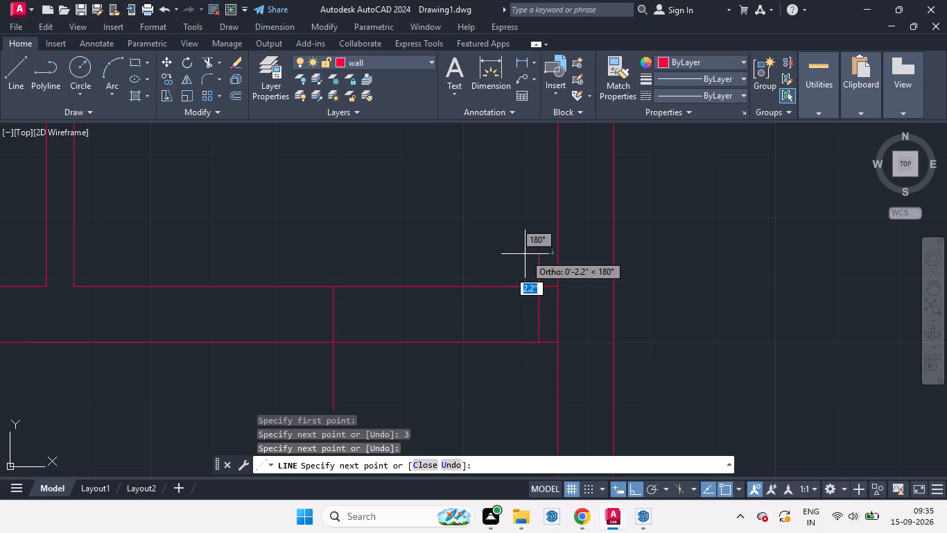
pyautogui.press('space')
# Trim the passage wall between the two crossing lines, their overshoots, and the facing room's wall line inside the 3" stub.
pyautogui.write('tr')
pyautogui.press('Return')
pyautogui.click(538, 269)
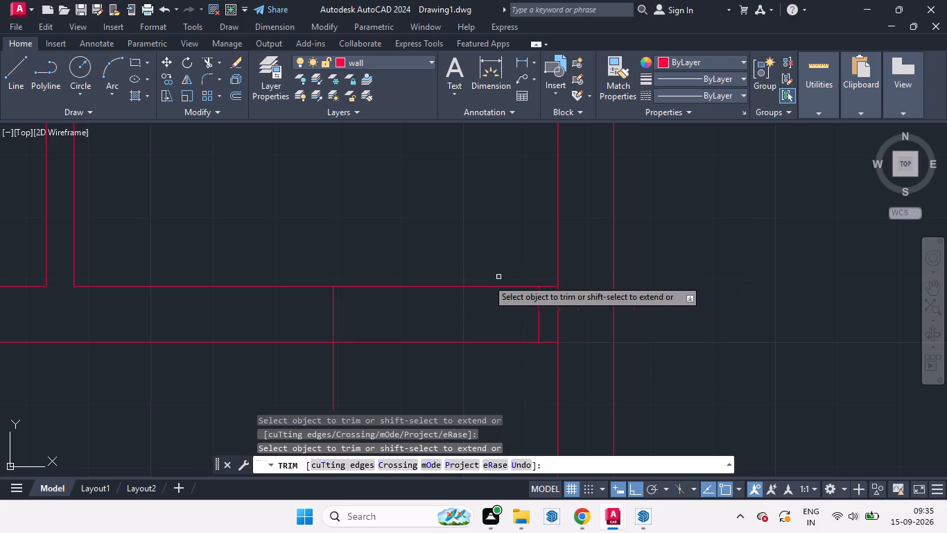
pyautogui.moveTo(453, 263); pyautogui.dragTo(319, 383)
pyautogui.scroll(-1, 488, 278)
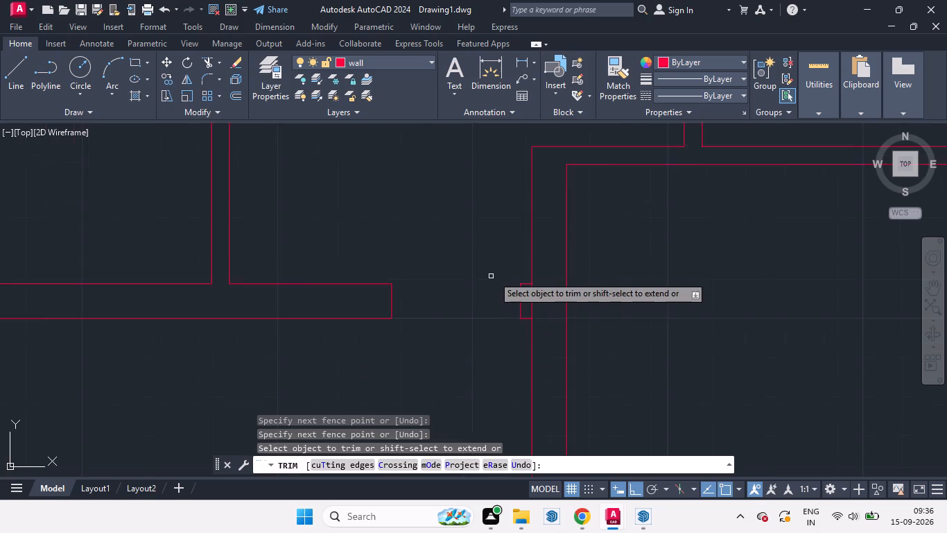
pyautogui.scroll(-1, 493, 276)
pyautogui.scroll(3, 481, 295)
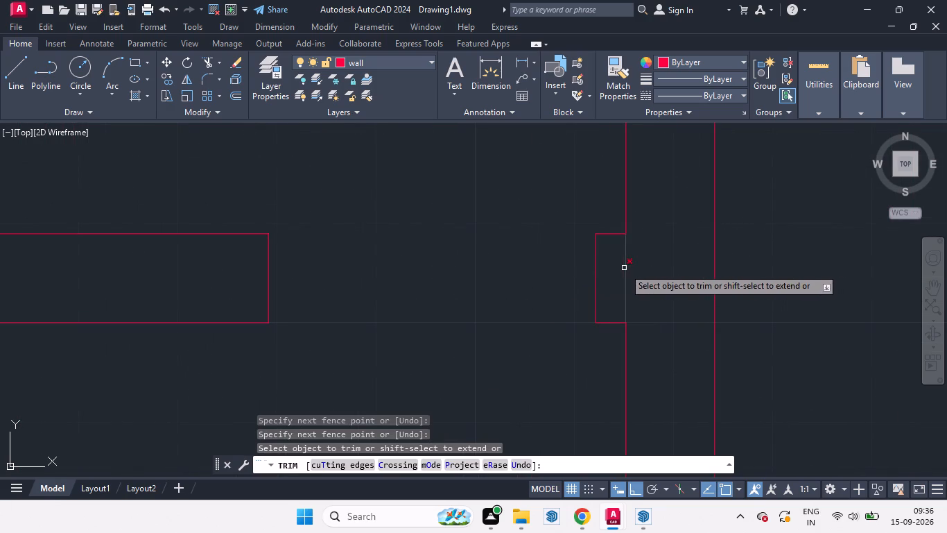
pyautogui.click(624, 268)
pyautogui.scroll(-5, 711, 280)
pyautogui.press('space')
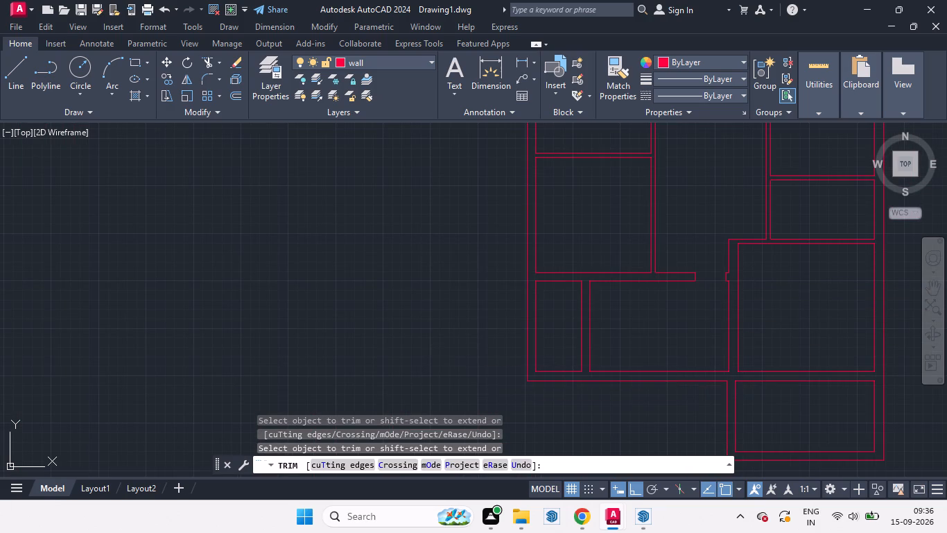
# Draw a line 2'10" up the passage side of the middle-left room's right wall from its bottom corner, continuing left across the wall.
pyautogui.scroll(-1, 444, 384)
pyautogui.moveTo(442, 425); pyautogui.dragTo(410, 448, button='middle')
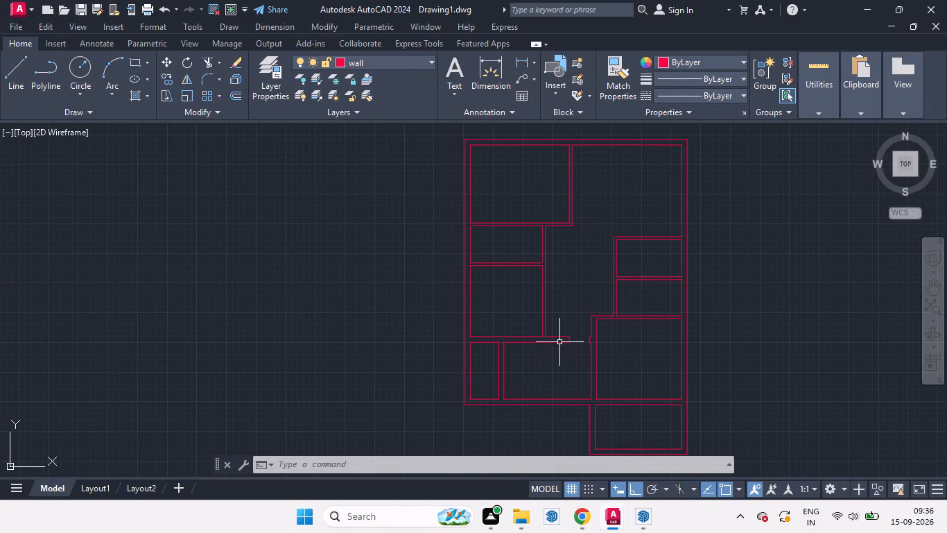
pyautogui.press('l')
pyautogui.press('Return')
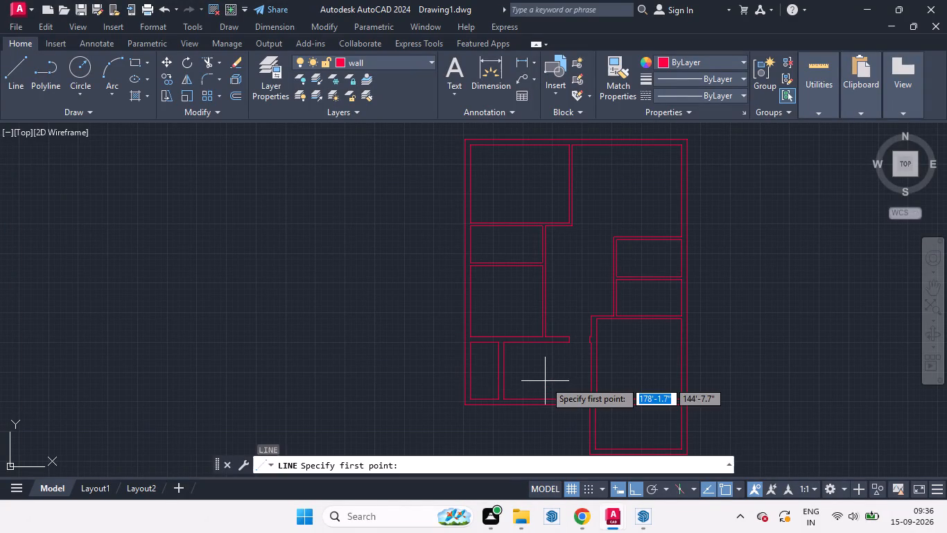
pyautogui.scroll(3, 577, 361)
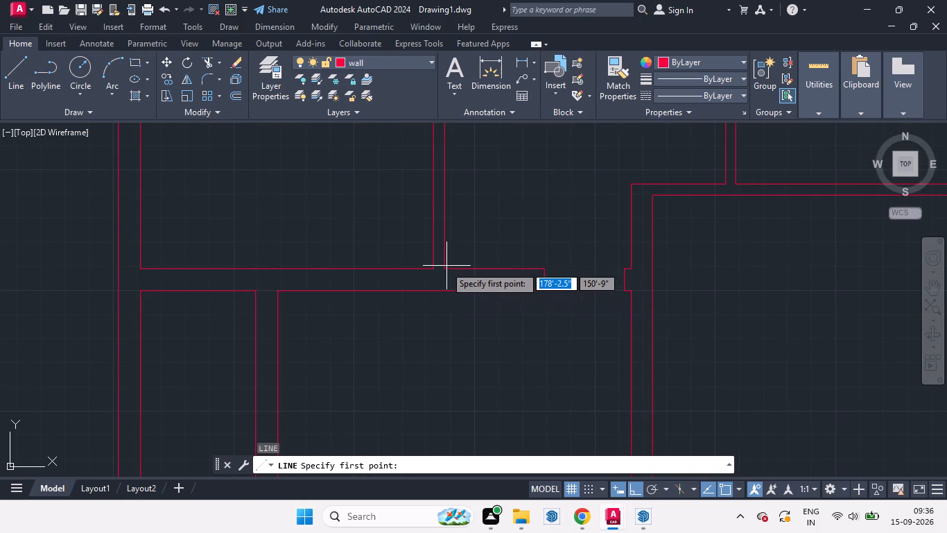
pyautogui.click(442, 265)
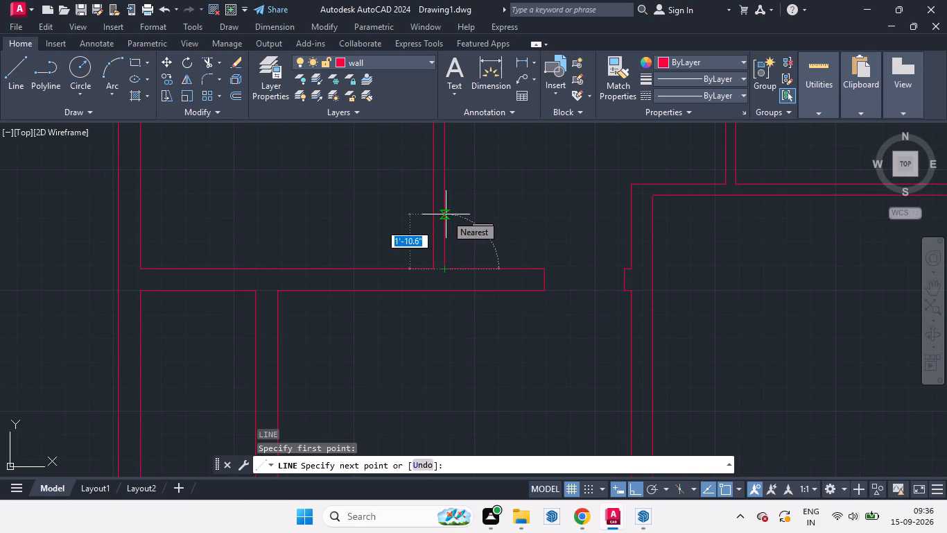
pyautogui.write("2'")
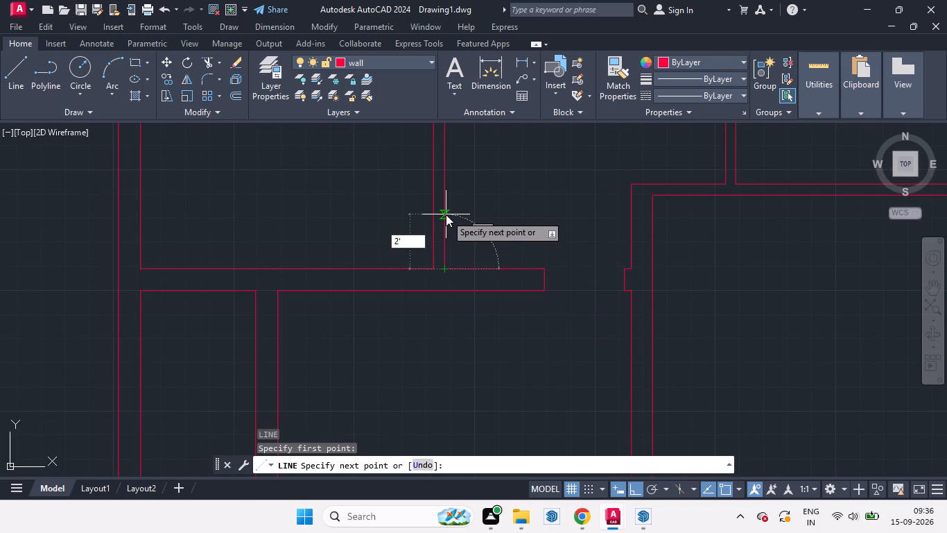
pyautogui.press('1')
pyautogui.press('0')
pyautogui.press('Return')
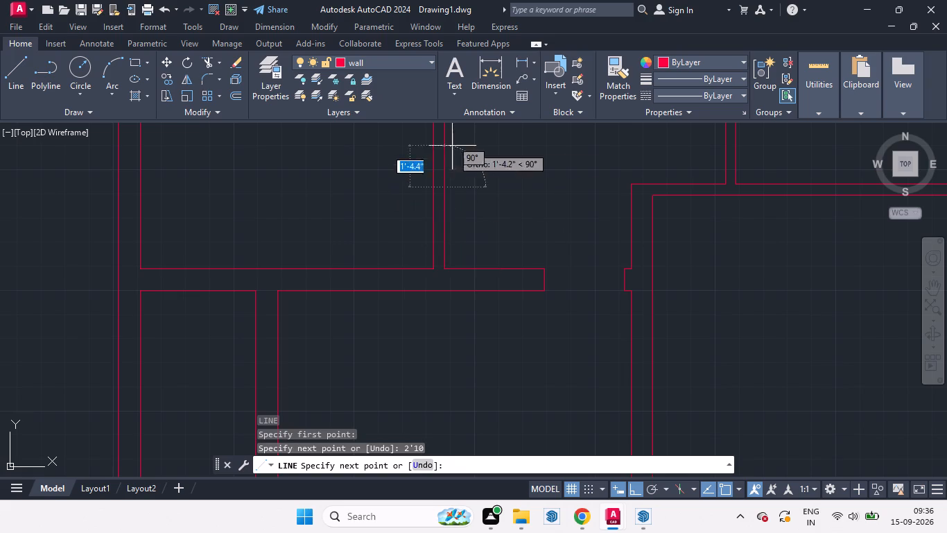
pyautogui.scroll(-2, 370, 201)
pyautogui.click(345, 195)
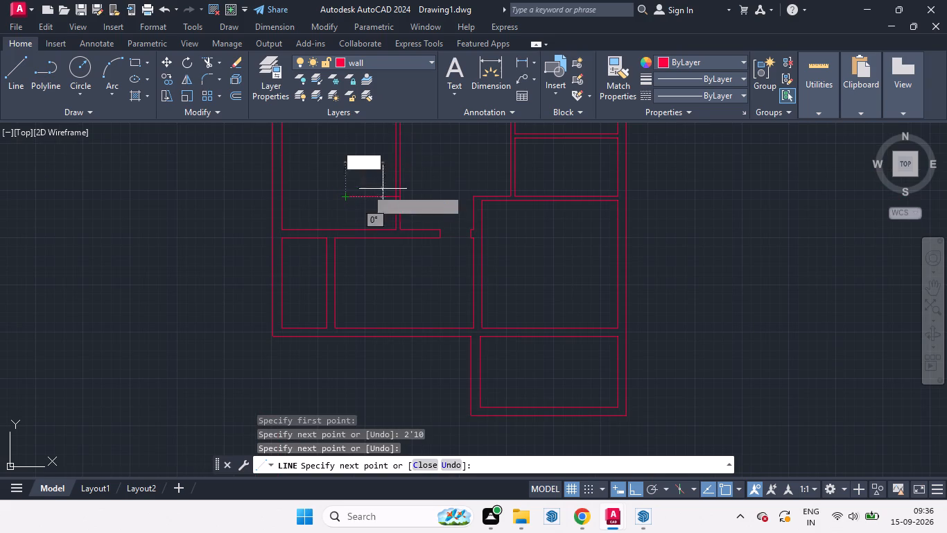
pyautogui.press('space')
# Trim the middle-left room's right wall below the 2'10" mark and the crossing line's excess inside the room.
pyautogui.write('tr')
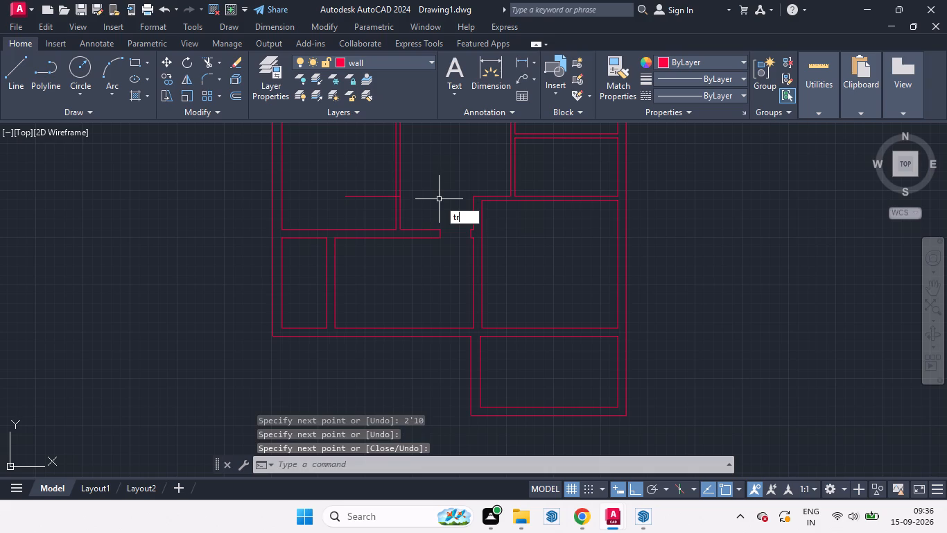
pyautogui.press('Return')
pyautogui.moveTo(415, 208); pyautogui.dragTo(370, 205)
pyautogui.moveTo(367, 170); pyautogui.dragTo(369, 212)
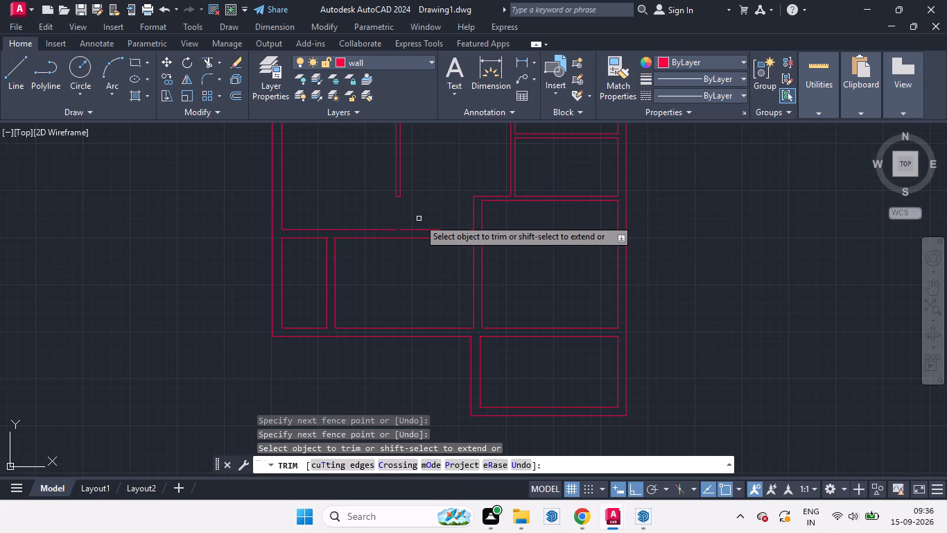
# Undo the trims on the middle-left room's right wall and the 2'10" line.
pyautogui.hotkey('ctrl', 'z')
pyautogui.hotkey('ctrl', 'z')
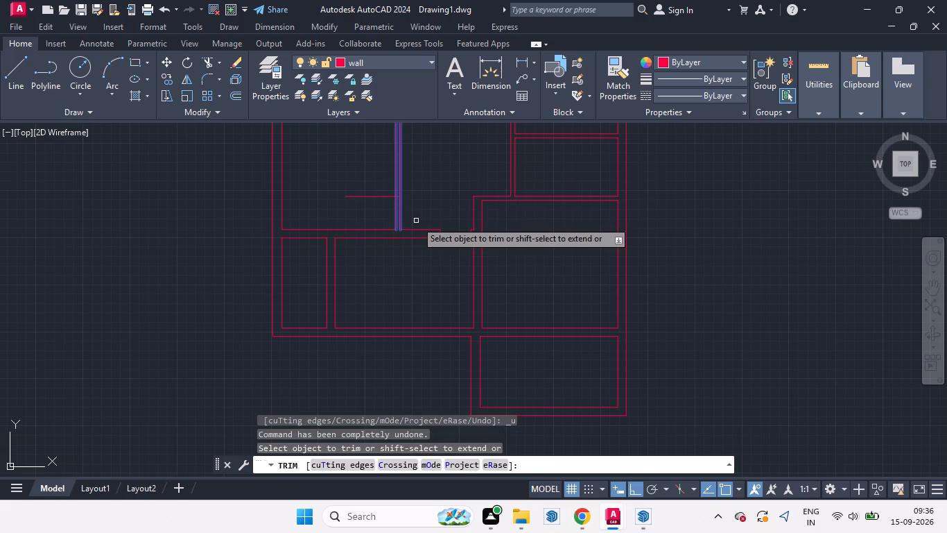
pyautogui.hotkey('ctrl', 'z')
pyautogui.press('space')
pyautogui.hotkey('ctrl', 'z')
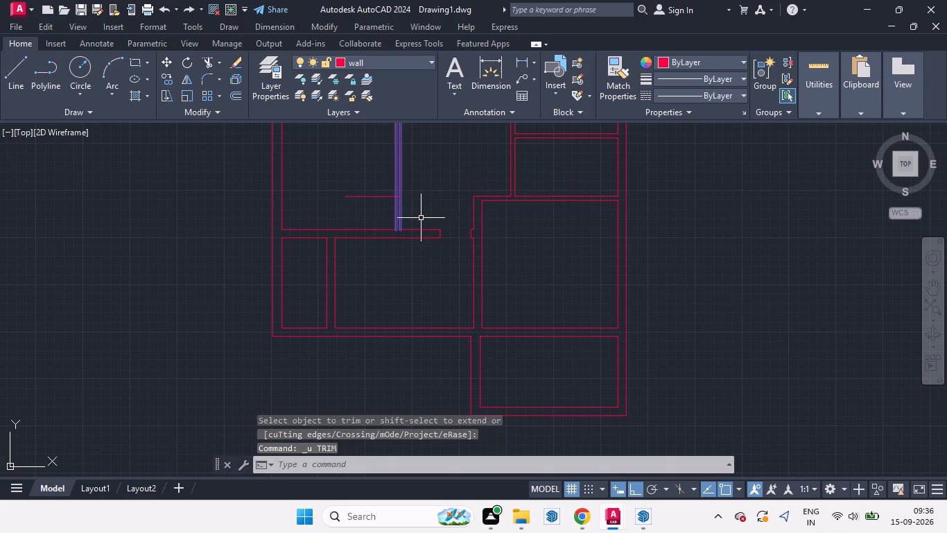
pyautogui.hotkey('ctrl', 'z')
# Draw a line 3" up the passage side of the middle-left room's right wall from its bottom corner, continuing left across the wall.
pyautogui.scroll(-2, 418, 175)
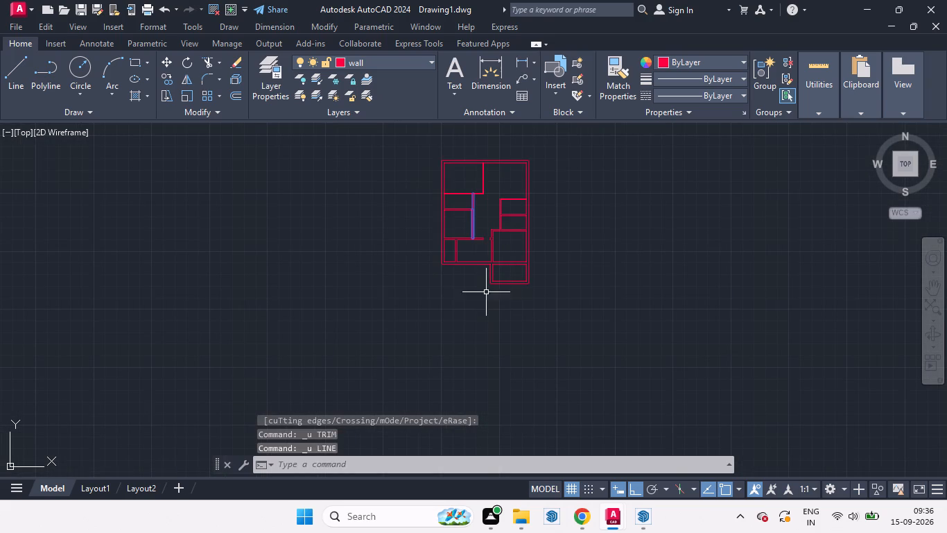
pyautogui.scroll(5, 471, 223)
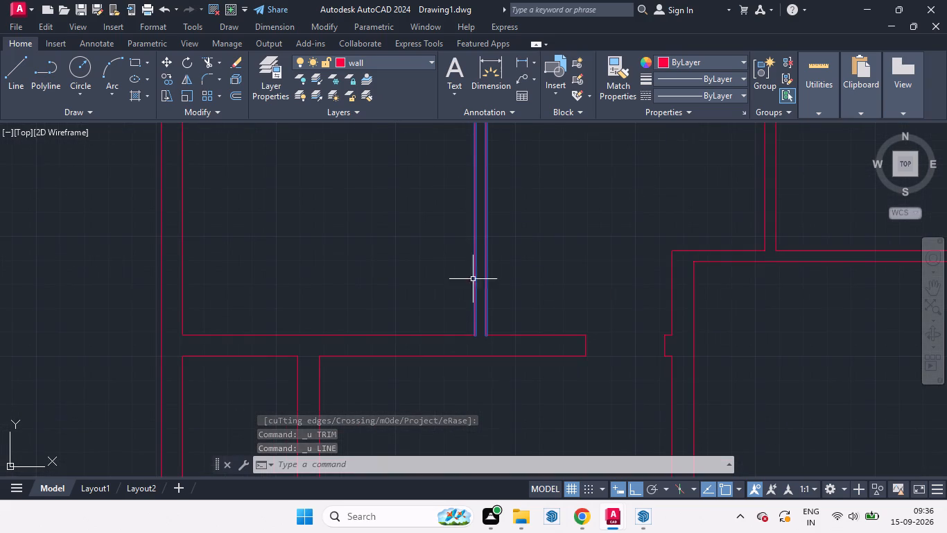
pyautogui.moveTo(471, 283); pyautogui.dragTo(505, 246, button='middle')
pyautogui.scroll(2, 517, 299)
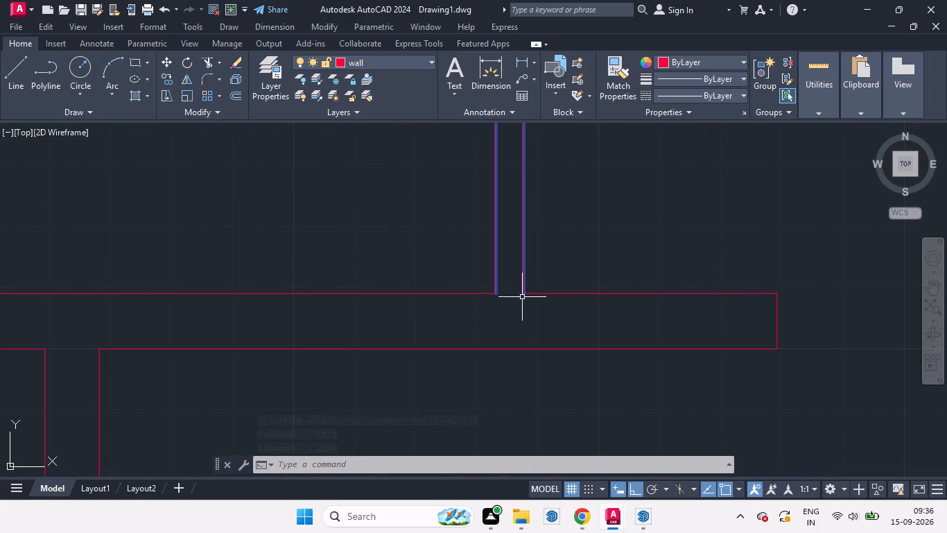
pyautogui.press('l')
pyautogui.press('Return')
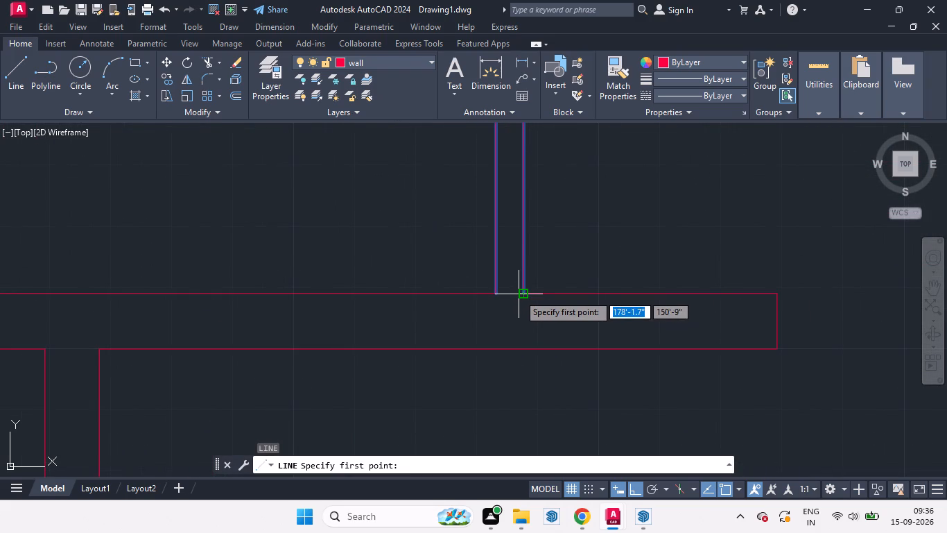
pyautogui.click(522, 293)
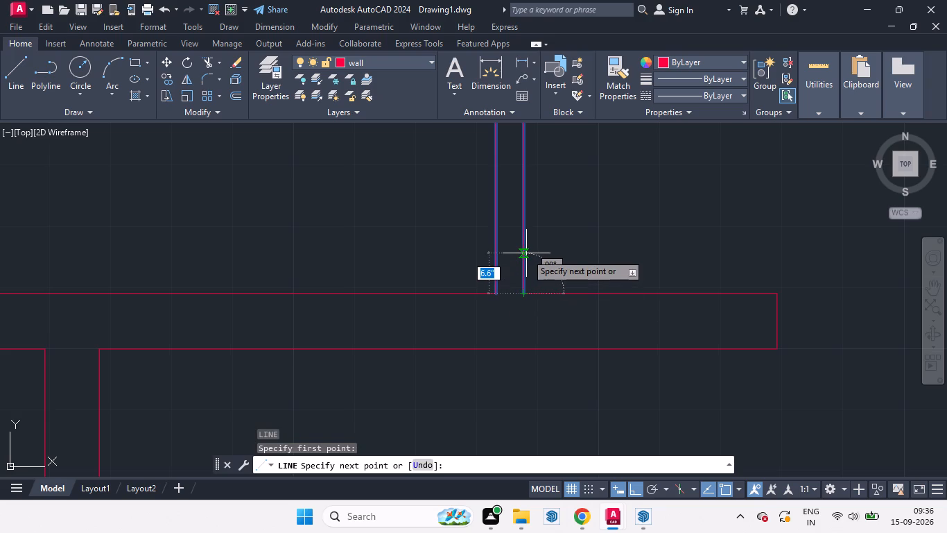
pyautogui.press('3')
pyautogui.press('Return')
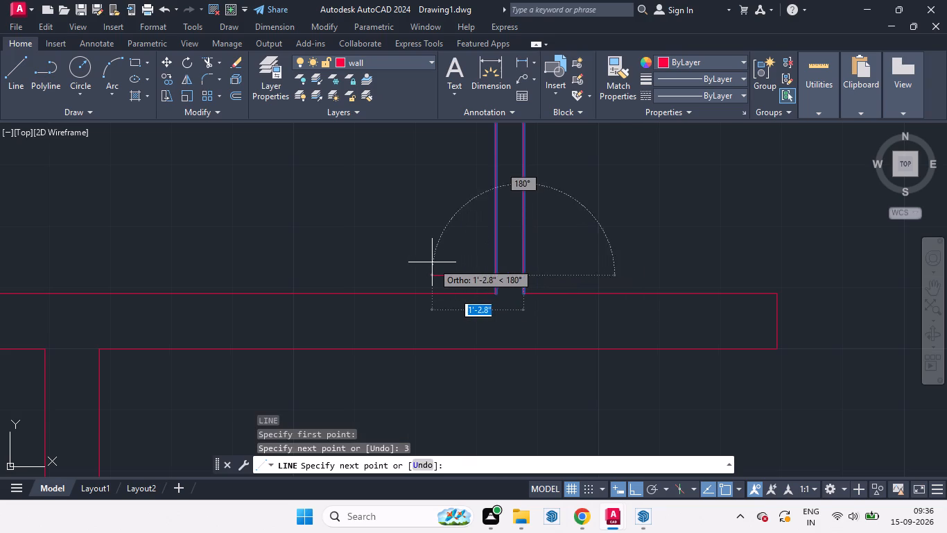
pyautogui.click(422, 262)
pyautogui.press('space')
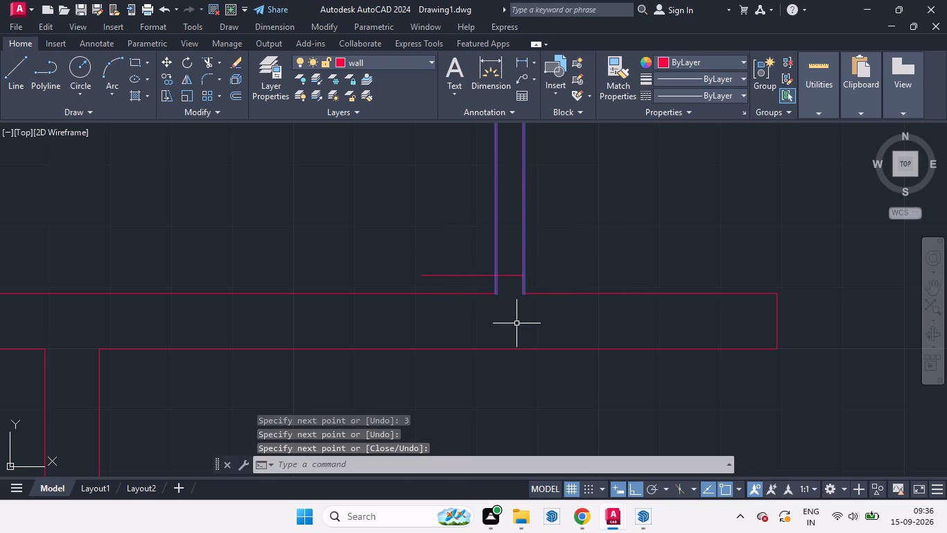
# Draw a line 2'9" further up the same wall from the 3" mark, continuing left across the wall into the room.
pyautogui.moveTo(519, 346); pyautogui.dragTo(525, 384, button='middle')
pyautogui.press('l')
pyautogui.press('Return')
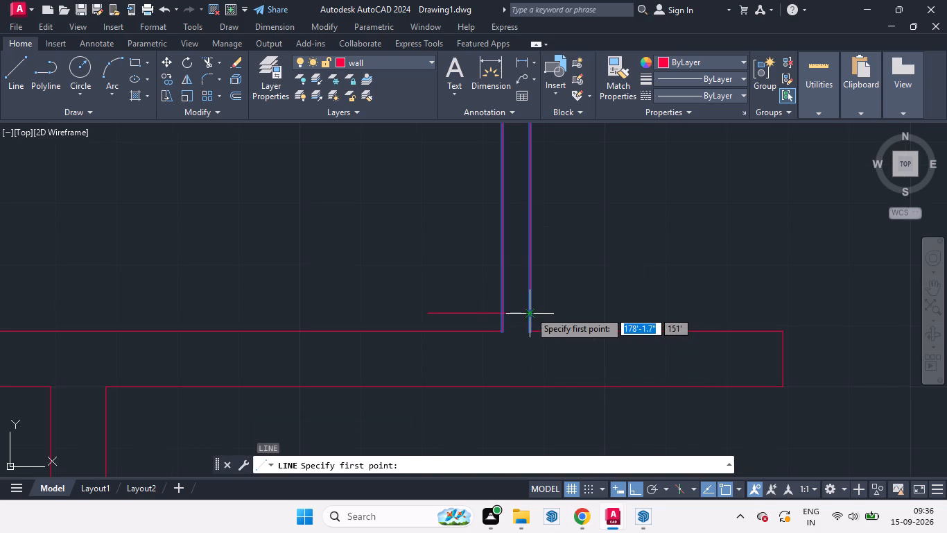
pyautogui.click(530, 311)
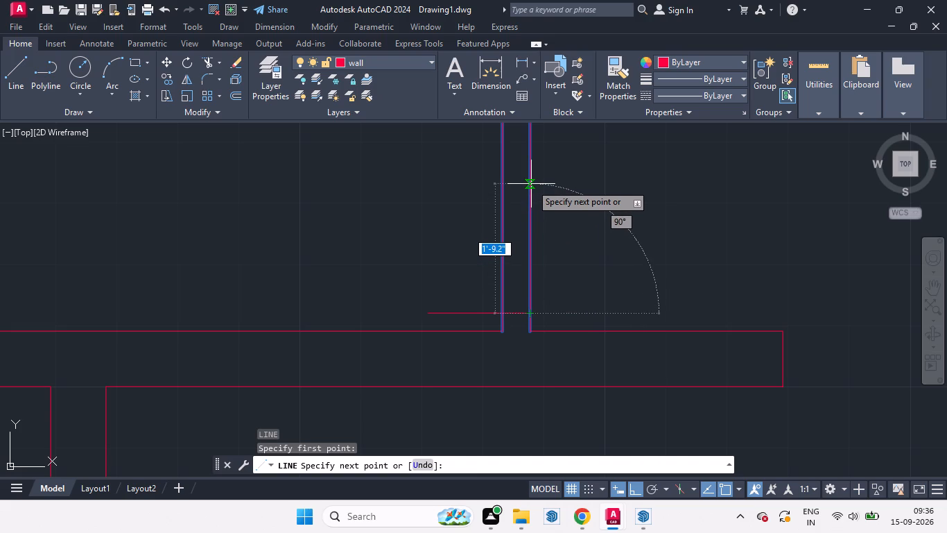
pyautogui.write("2'")
pyautogui.press('9')
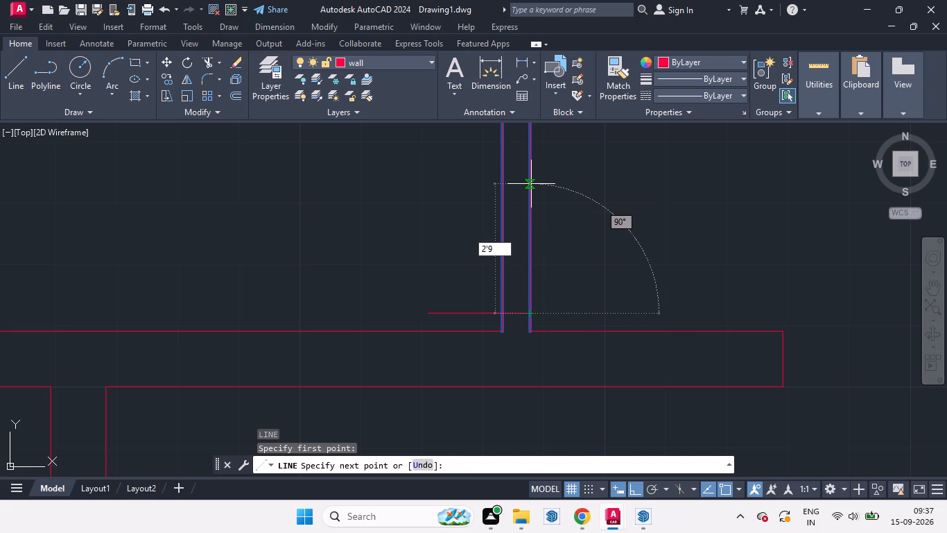
pyautogui.press('Return')
pyautogui.scroll(-3, 392, 251)
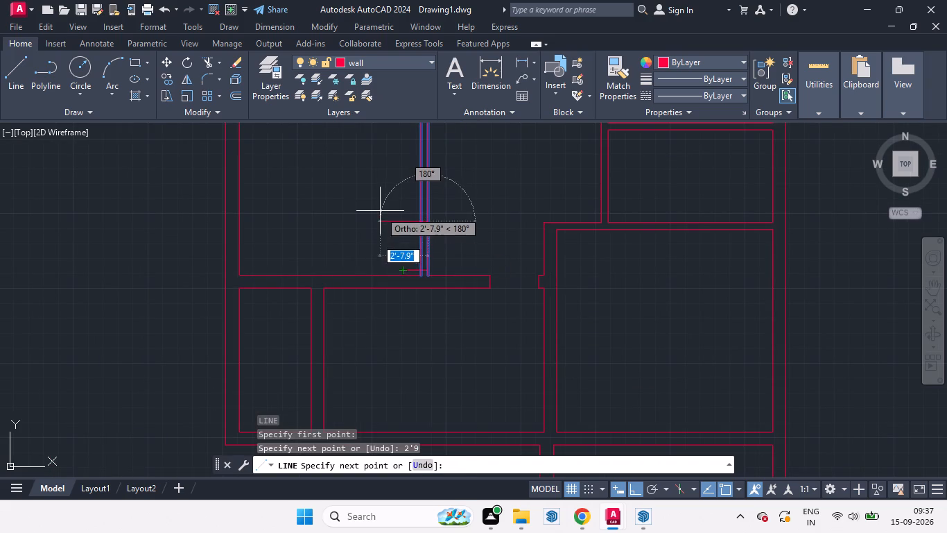
pyautogui.click(380, 211)
pyautogui.press('space')
# Trim the middle-left room's right wall between the 3" and 2'9" lines, plus both lines' excess inside the room, to open the doorway.
pyautogui.write('tr')
pyautogui.press('Return')
pyautogui.moveTo(392, 208); pyautogui.dragTo(403, 289)
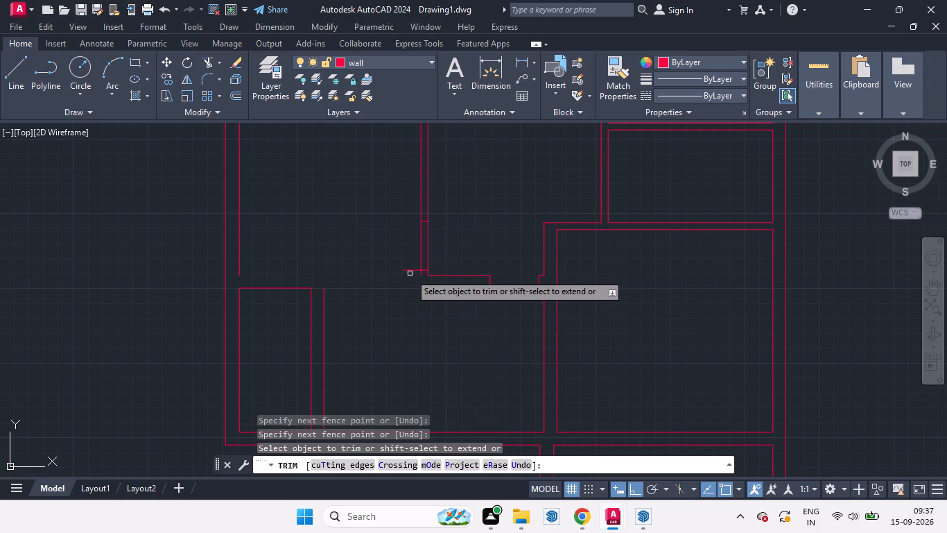
pyautogui.hotkey('ctrl', 'z')
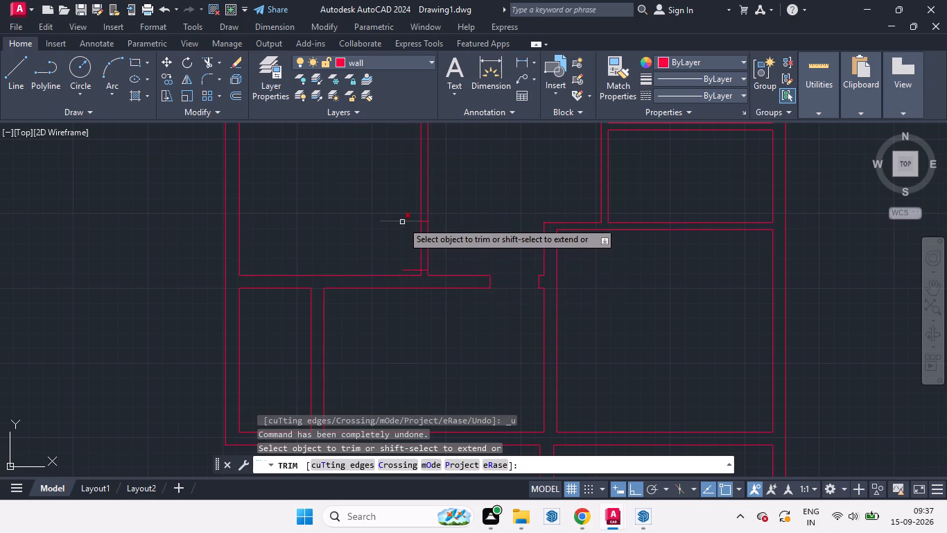
pyautogui.moveTo(399, 210); pyautogui.dragTo(401, 233)
pyautogui.moveTo(401, 240); pyautogui.dragTo(446, 244)
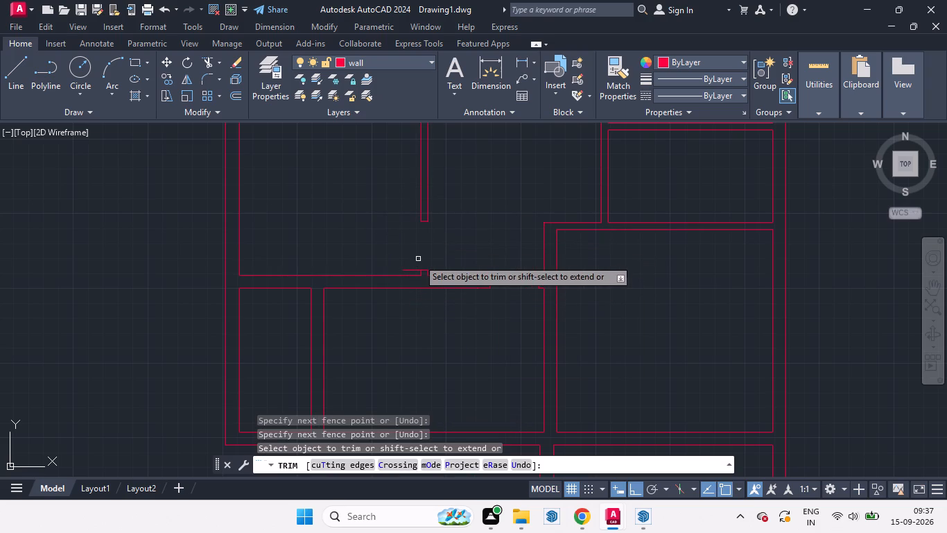
pyautogui.scroll(2, 412, 266)
pyautogui.click(411, 277)
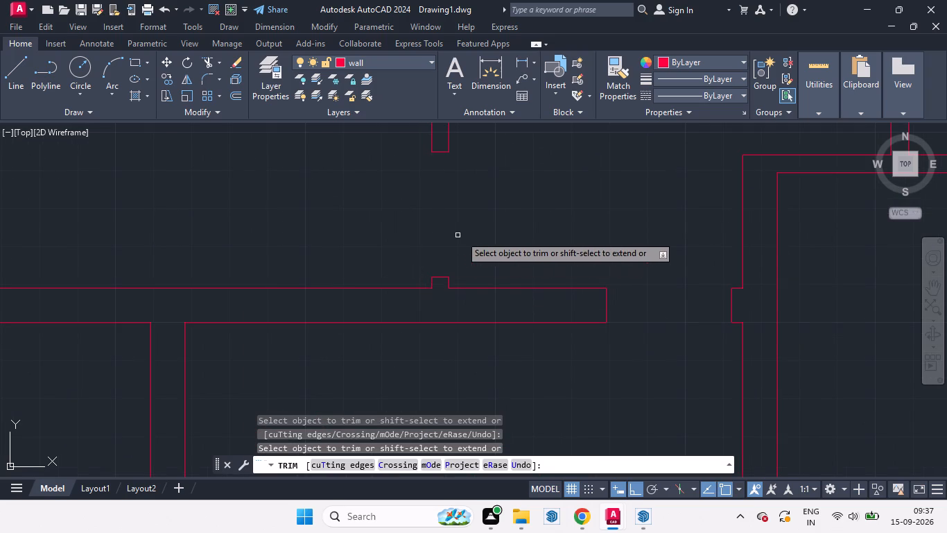
pyautogui.scroll(-2, 464, 235)
pyautogui.moveTo(472, 273); pyautogui.dragTo(472, 322, button='middle')
pyautogui.scroll(-1, 477, 304)
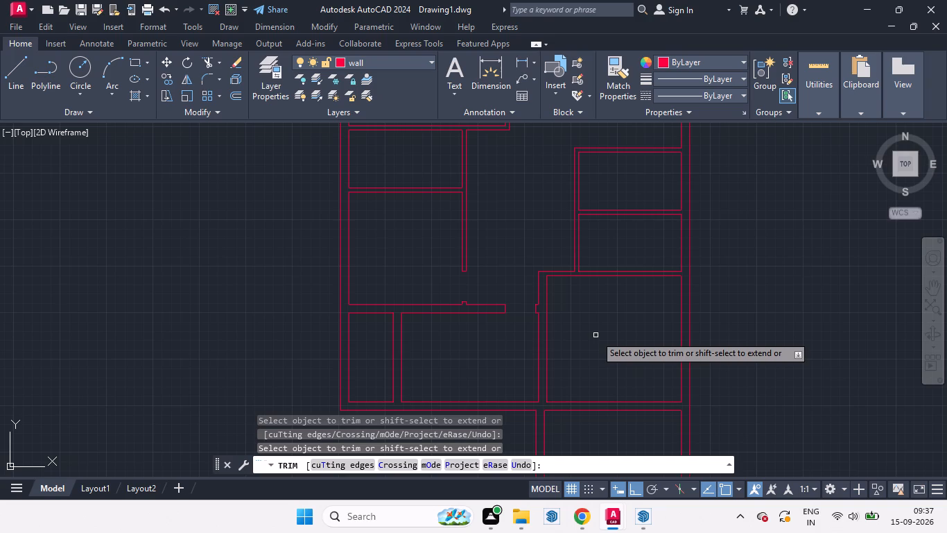
pyautogui.press('space')
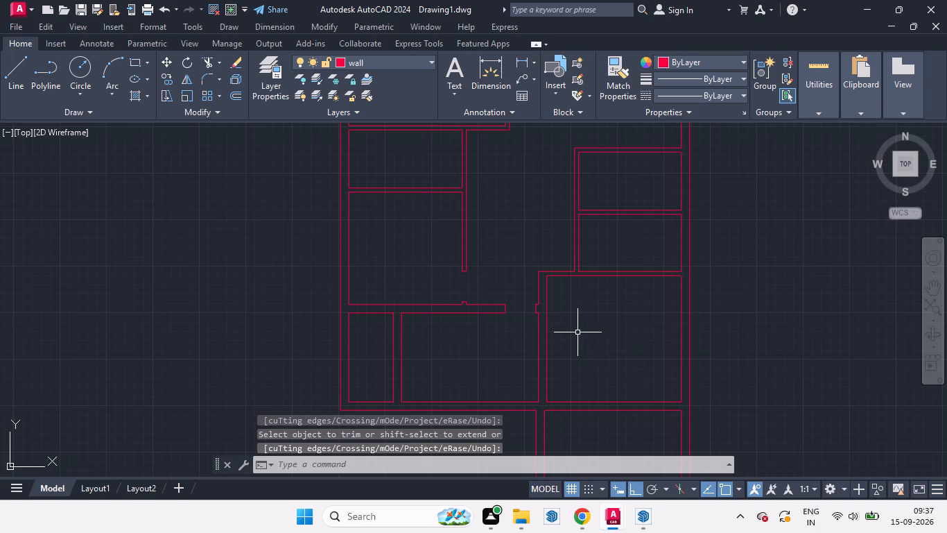
# Draw a line 2'6" right from the large right-hand room's inner top-left corner along its top wall, continuing up across the wall.
pyautogui.moveTo(571, 312); pyautogui.dragTo(587, 351, button='middle')
pyautogui.scroll(3, 580, 313)
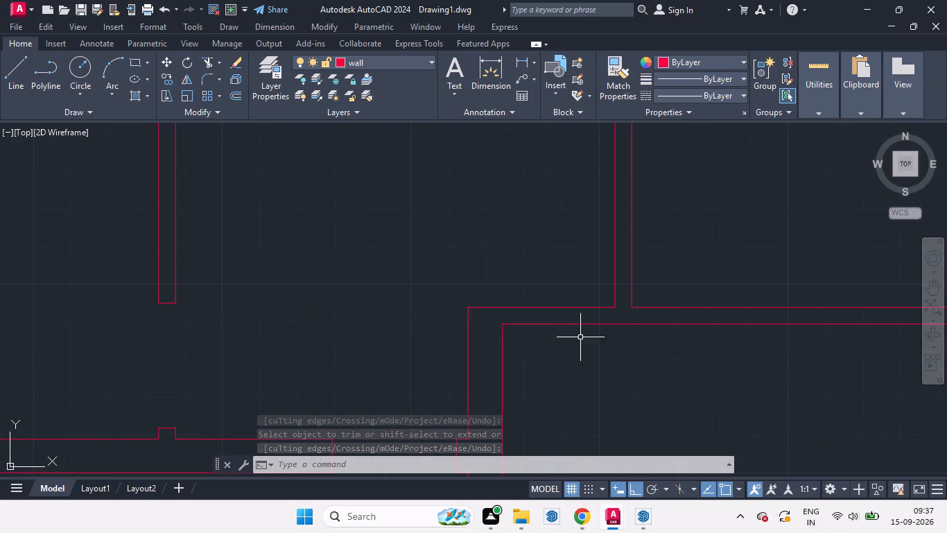
pyautogui.press('l')
pyautogui.press('Return')
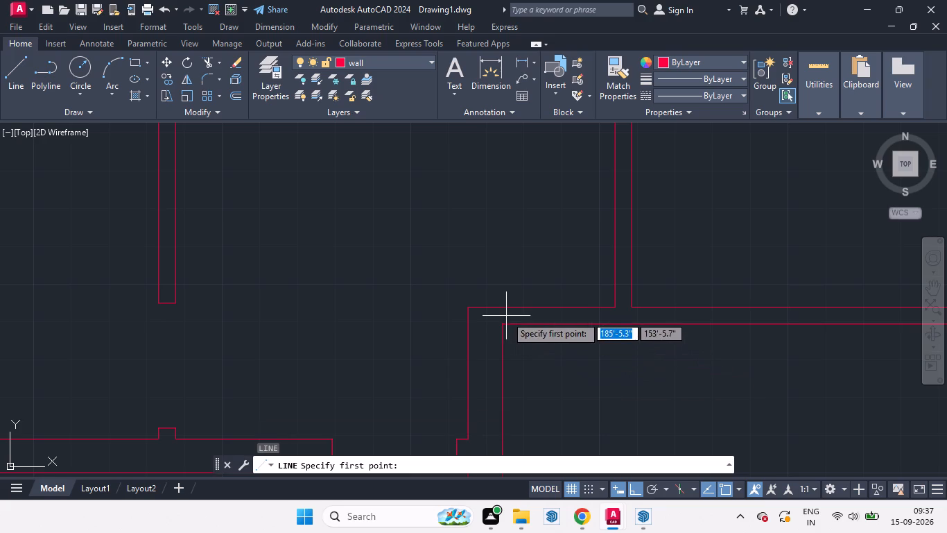
pyautogui.click(503, 327)
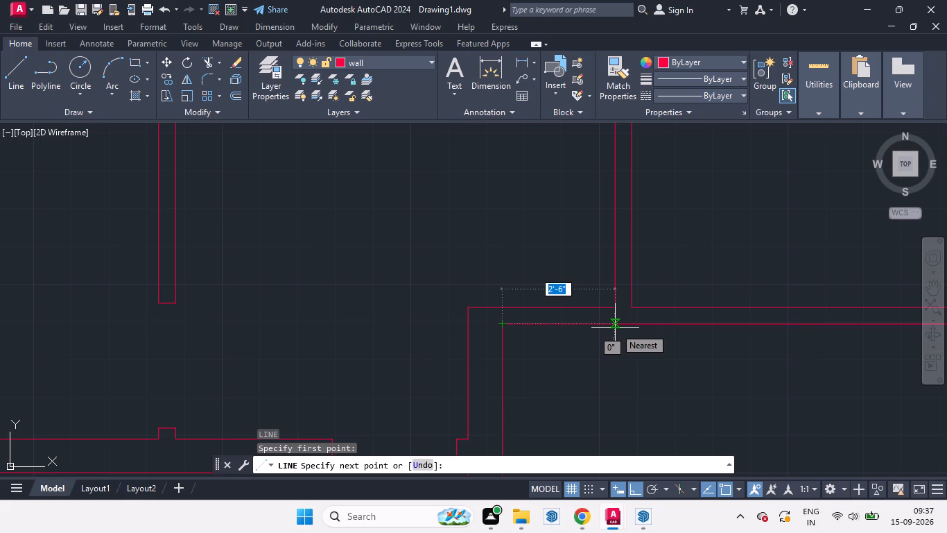
pyautogui.click(615, 328)
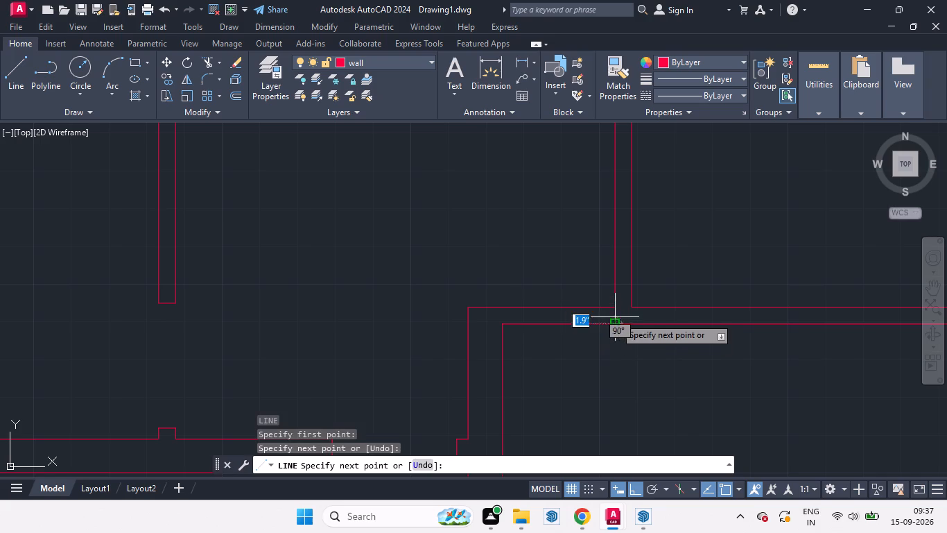
pyautogui.click(615, 310)
pyautogui.press('space')
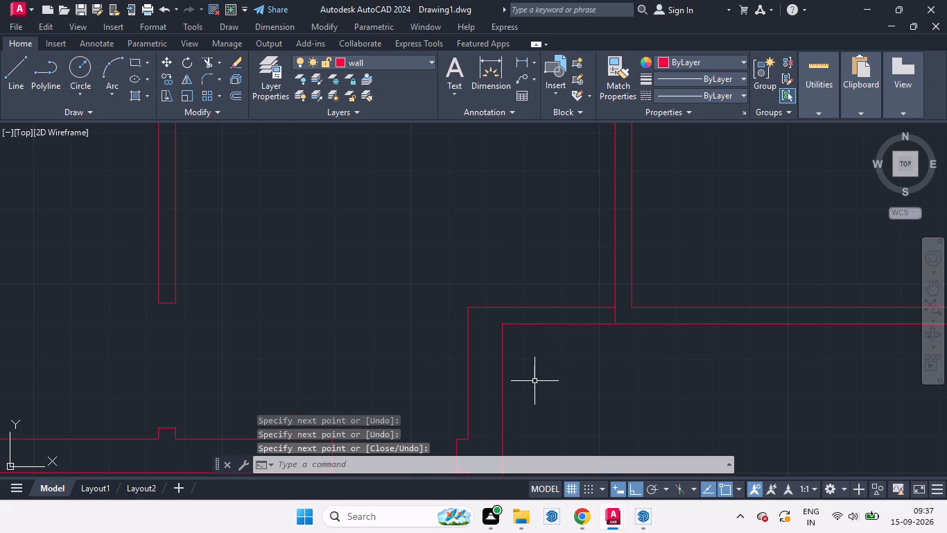
# Draw a vertical line about 11.4" long from the same inner top-left corner up across the top wall.
pyautogui.press('l')
pyautogui.press('Return')
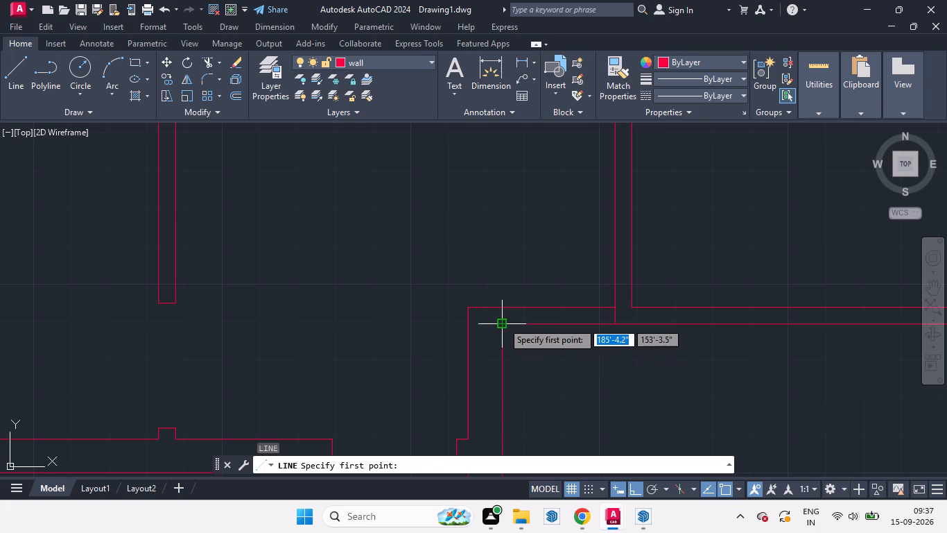
pyautogui.click(503, 322)
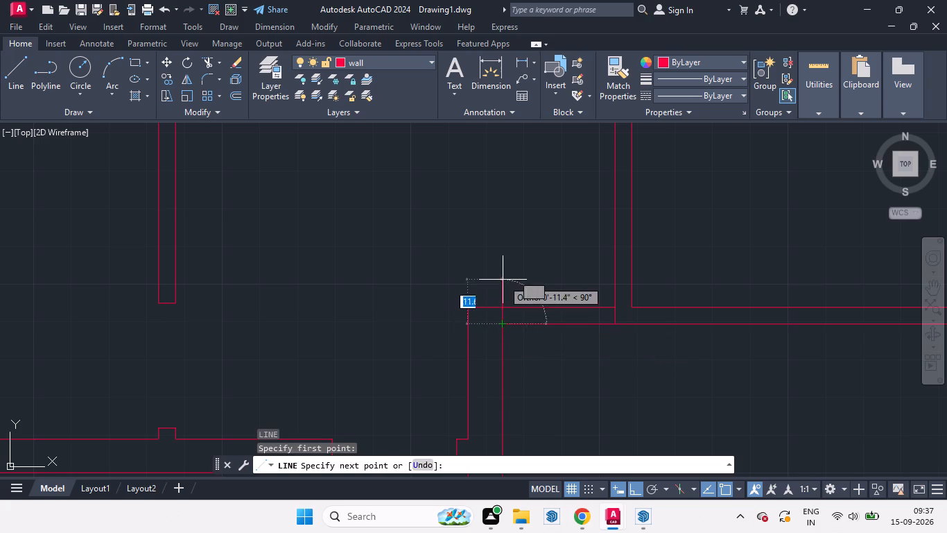
pyautogui.click(503, 279)
pyautogui.press('space')
# Trim both faces of the large right-hand room's top wall between the two crossing lines, and the vertical line's excess above the wall.
pyautogui.write('tr')
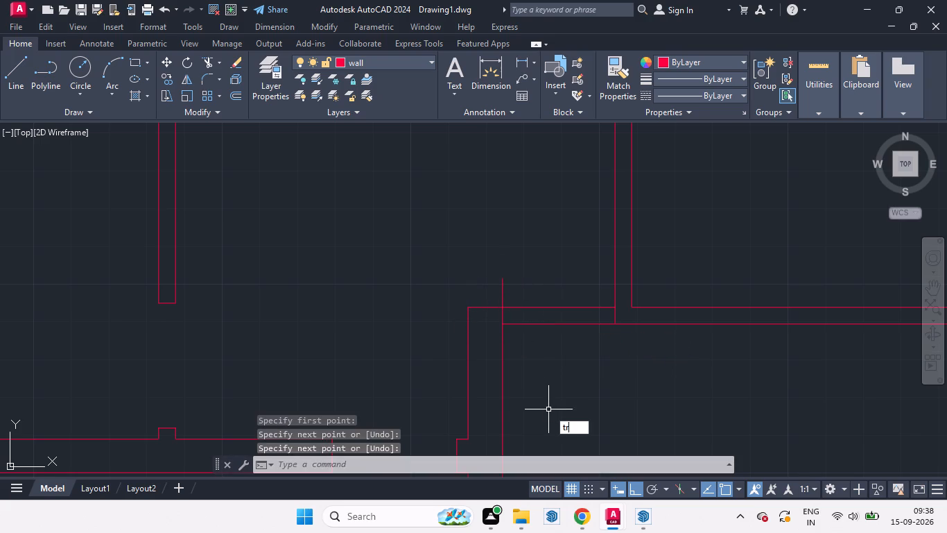
pyautogui.press('Return')
pyautogui.moveTo(546, 266); pyautogui.dragTo(555, 380)
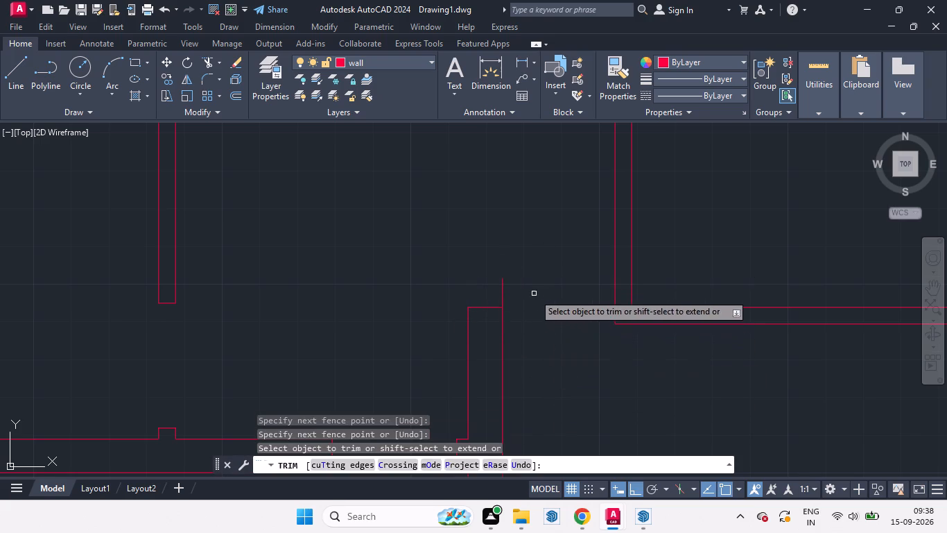
pyautogui.moveTo(533, 293); pyautogui.dragTo(464, 281)
pyautogui.scroll(-4, 546, 330)
pyautogui.press('space')
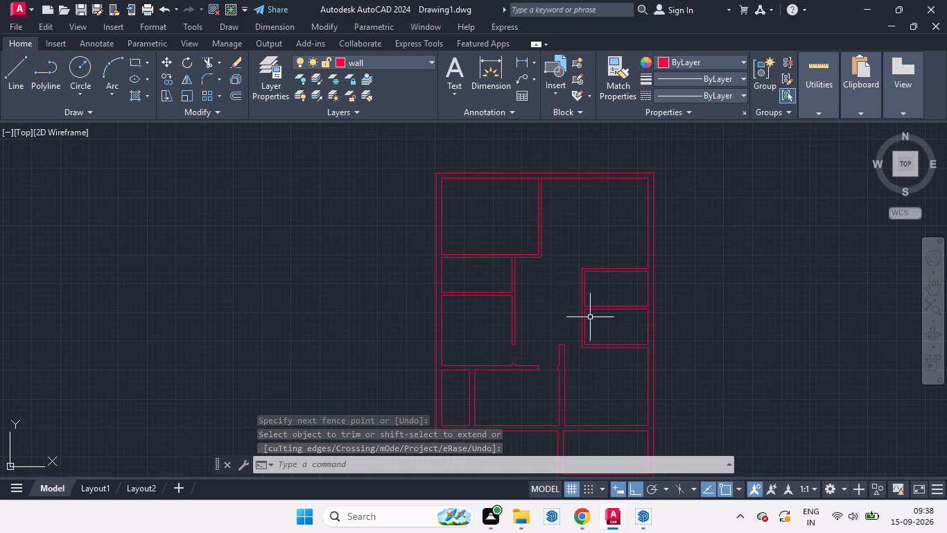
# Draw a line 3" right from the lower small right-hand room's inner bottom-left corner, continuing down across and past its bottom wall.
pyautogui.scroll(1, 614, 357)
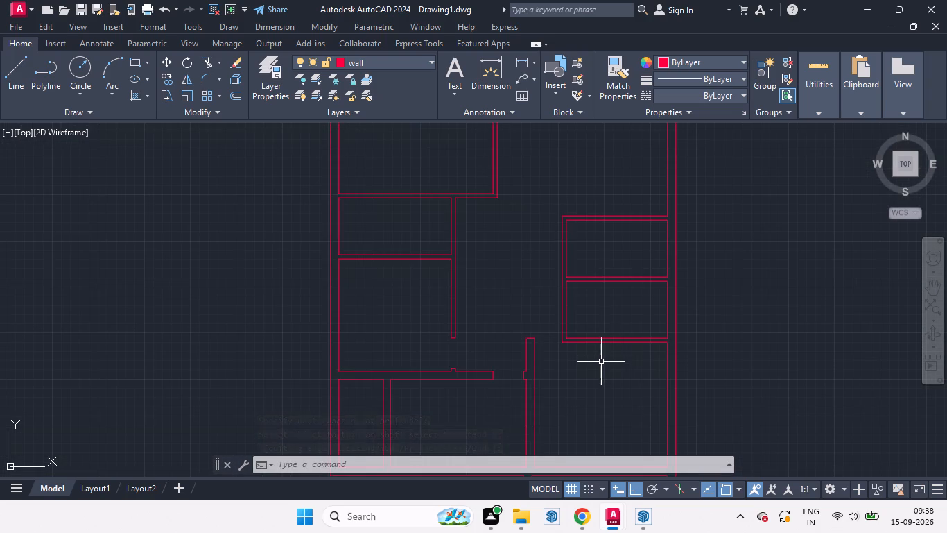
pyautogui.moveTo(600, 364); pyautogui.dragTo(562, 373, button='middle')
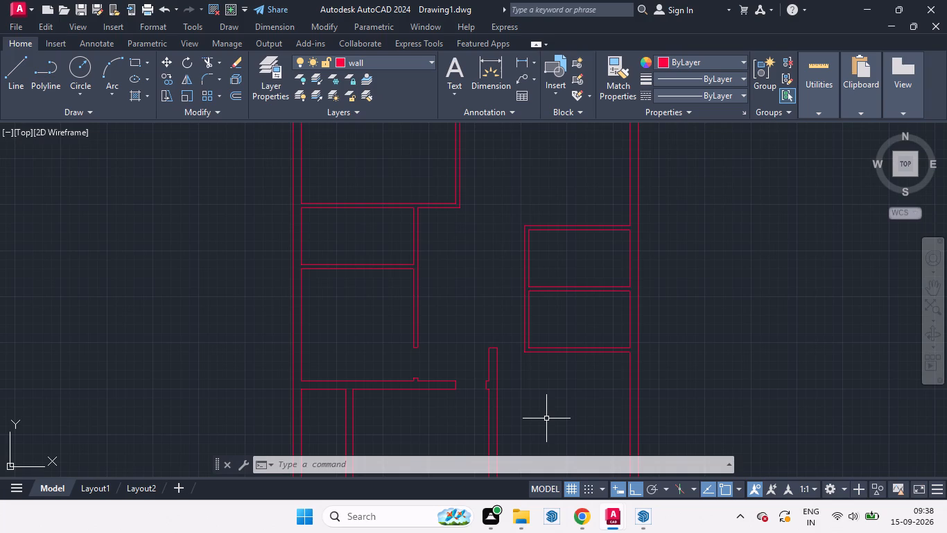
pyautogui.press('l')
pyautogui.press('Return')
pyautogui.scroll(2, 523, 364)
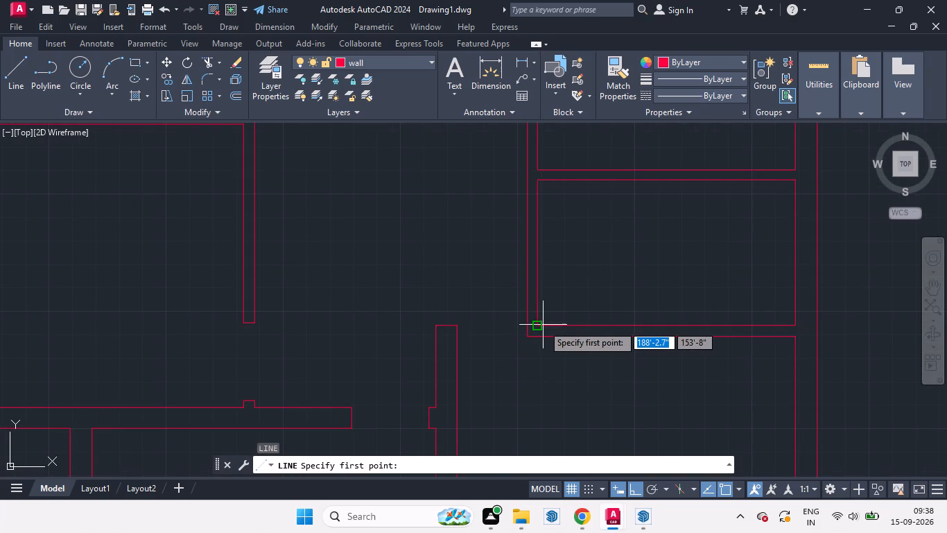
pyautogui.click(539, 325)
pyautogui.press('3')
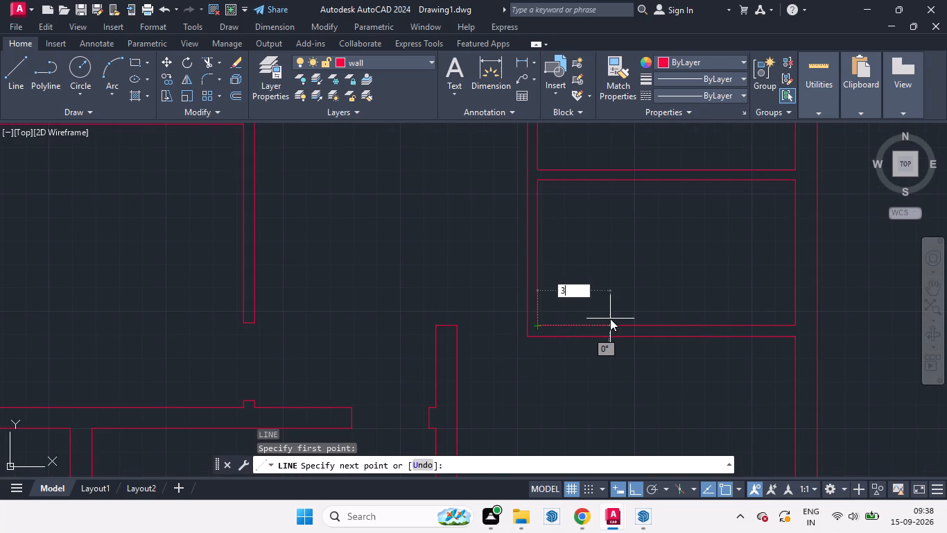
pyautogui.press('Return')
pyautogui.click(587, 389)
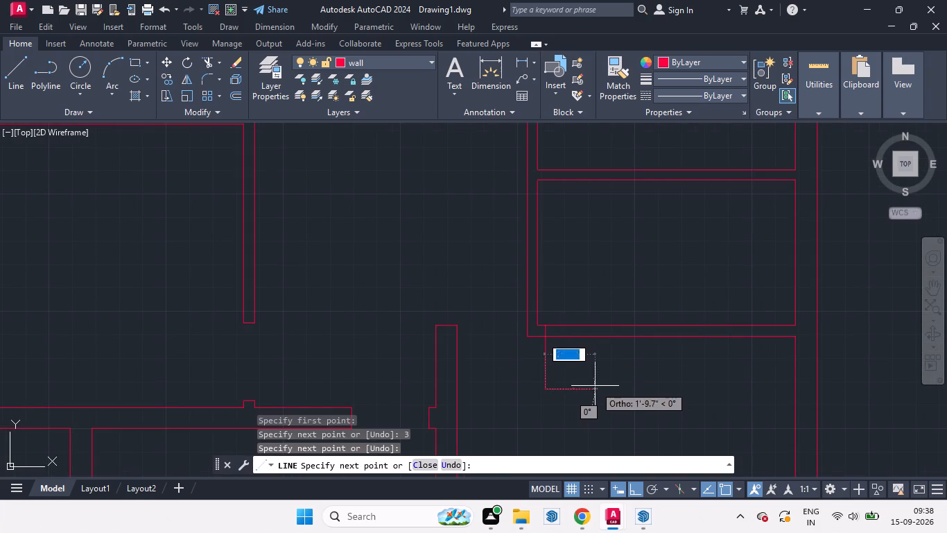
pyautogui.press('space')
# Offset the line crossing the lower small room's bottom wall 2'5" to the right.
pyautogui.press('o')
pyautogui.press('Return')
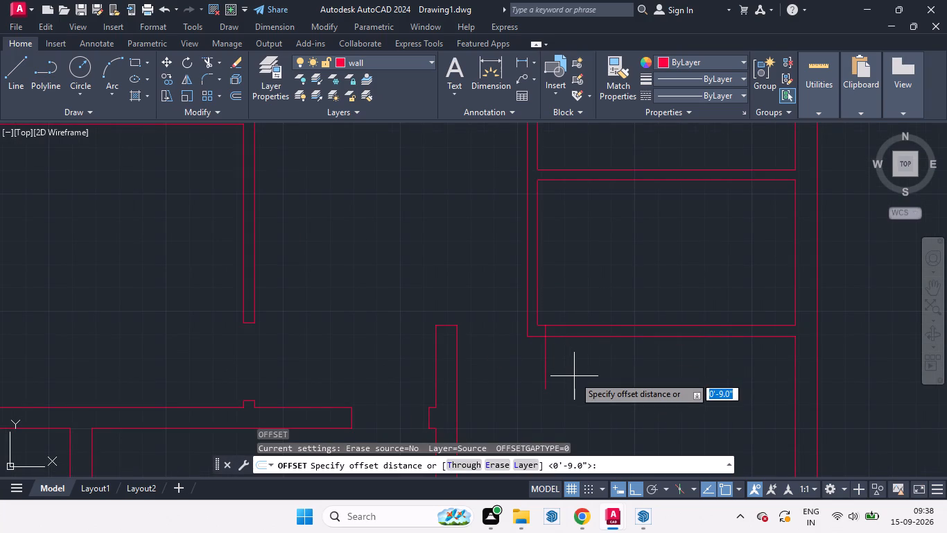
pyautogui.write("2'")
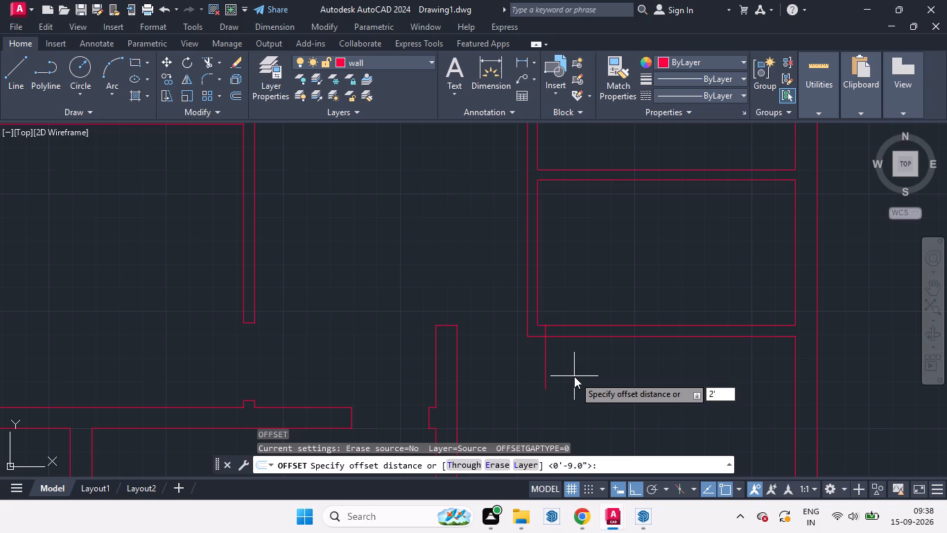
pyautogui.press('5')
pyautogui.press('Return')
pyautogui.moveTo(546, 350); pyautogui.dragTo(602, 360)
pyautogui.click(602, 360)
pyautogui.press('space')
# Trim the lower small room's bottom wall between the two crossing lines and cut both lines' excess below the wall.
pyautogui.write('tr')
pyautogui.press('Return')
pyautogui.moveTo(589, 305); pyautogui.dragTo(641, 379)
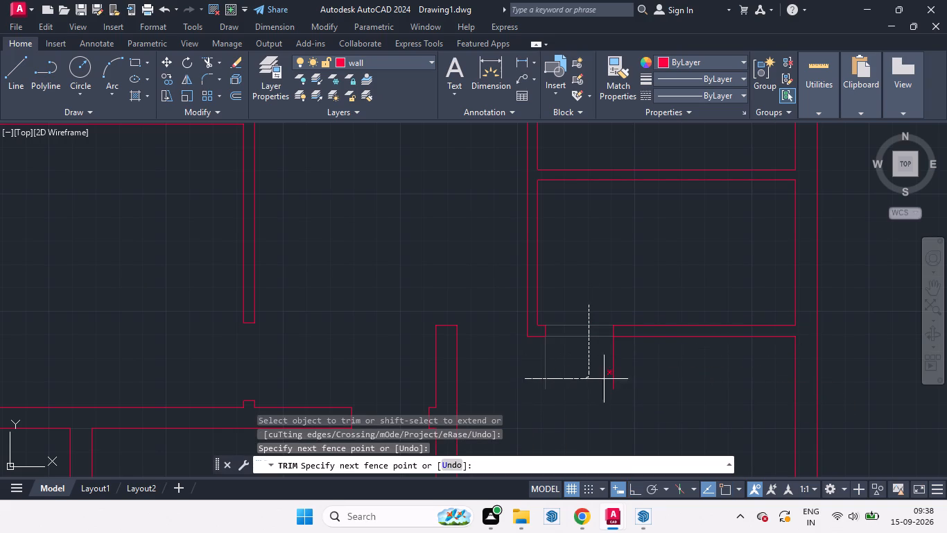
pyautogui.moveTo(641, 379); pyautogui.dragTo(659, 381)
pyautogui.scroll(-2, 686, 390)
pyautogui.press('space')
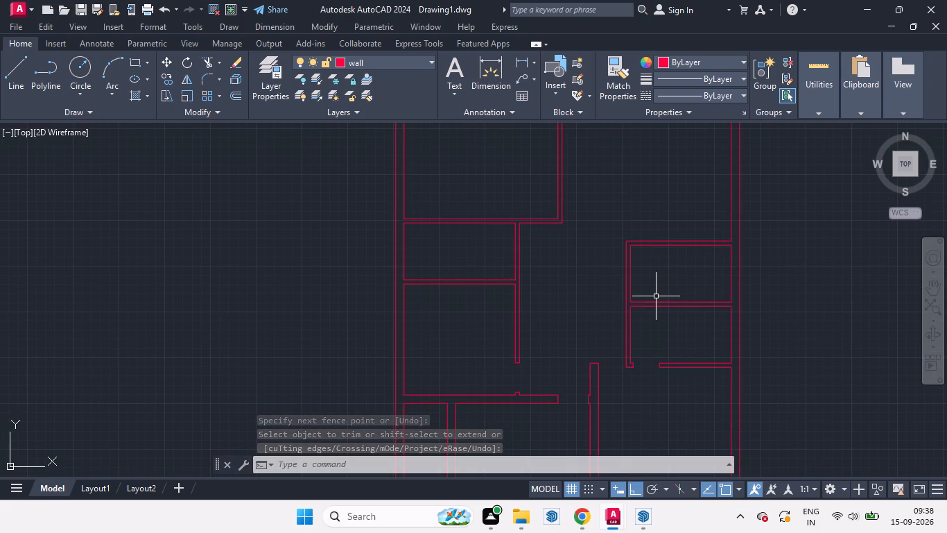
# Draw a horizontal line from the upper small right-hand room's inner bottom-left corner left across its left wall into the passage.
pyautogui.scroll(1, 654, 299)
pyautogui.press('l')
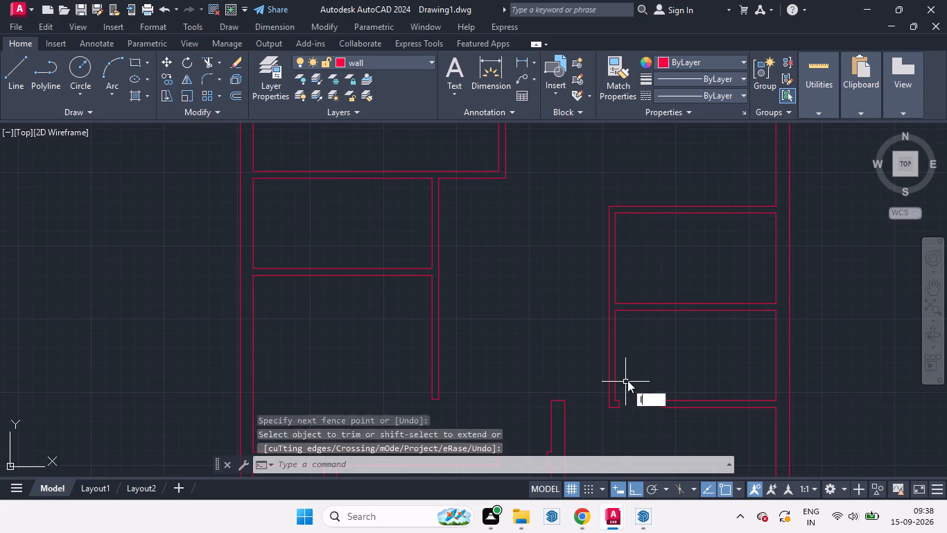
pyautogui.press('Return')
pyautogui.scroll(2, 625, 325)
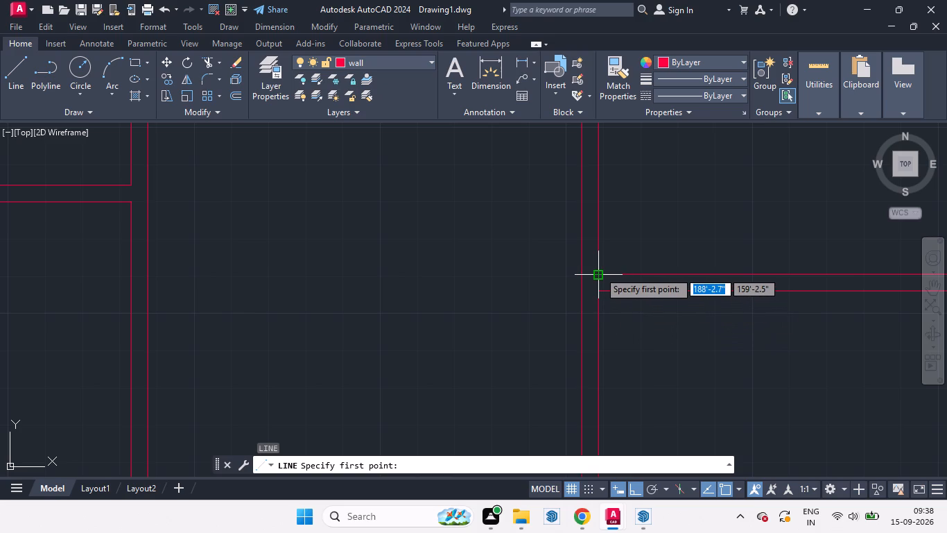
pyautogui.click(599, 271)
pyautogui.click(513, 266)
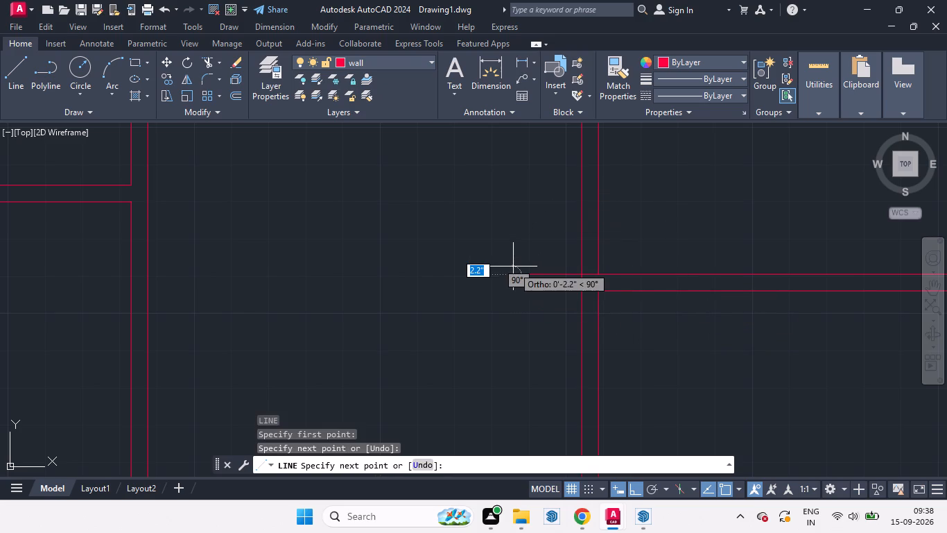
pyautogui.press('space')
# Offset the line crossing the upper small room's left wall 2'5" upward.
pyautogui.press('o')
pyautogui.press('Return')
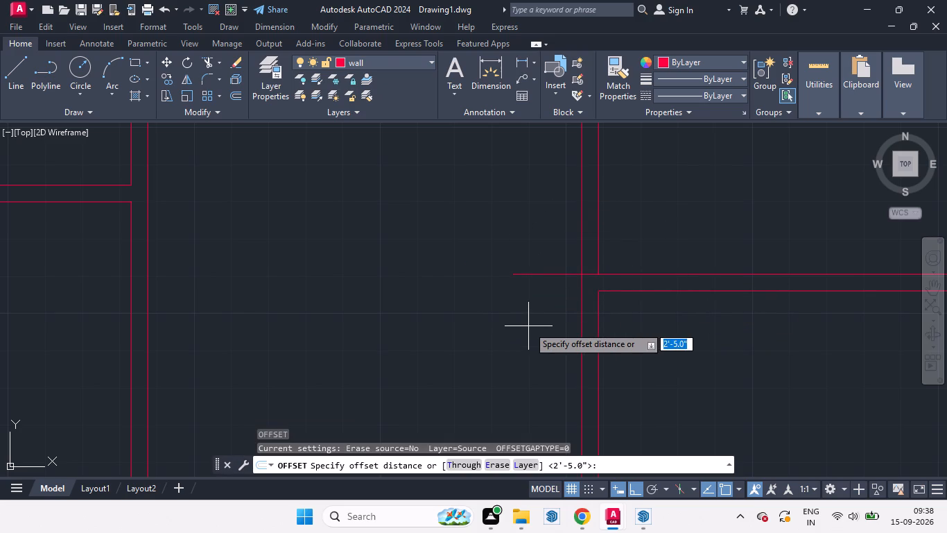
pyautogui.press('Return')
pyautogui.moveTo(548, 276); pyautogui.dragTo(543, 189)
pyautogui.click(543, 189)
pyautogui.press('space')
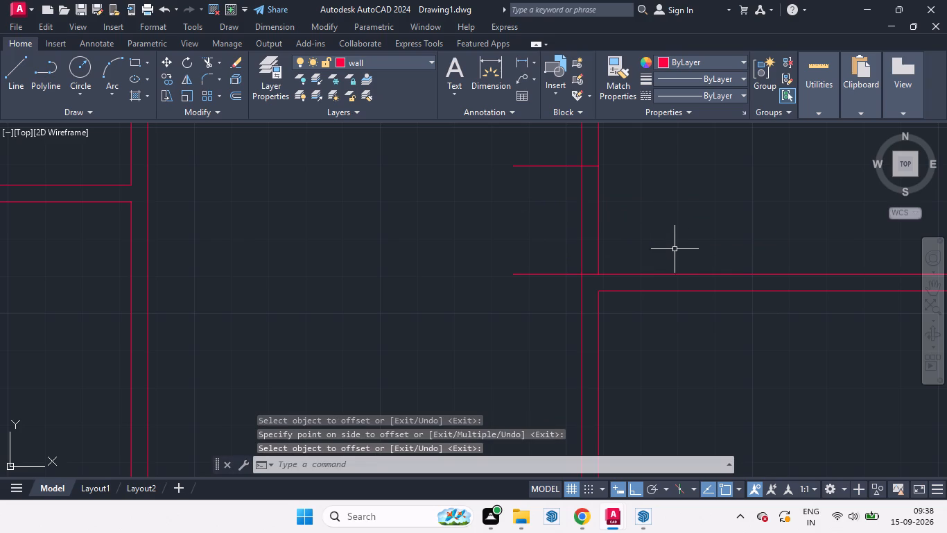
# Trim the upper small room's left wall between the two crossing lines and cut both lines' excess in the passage.
pyautogui.write('tr')
pyautogui.press('Return')
pyautogui.moveTo(661, 236); pyautogui.dragTo(527, 212)
pyautogui.moveTo(543, 139); pyautogui.dragTo(543, 178)
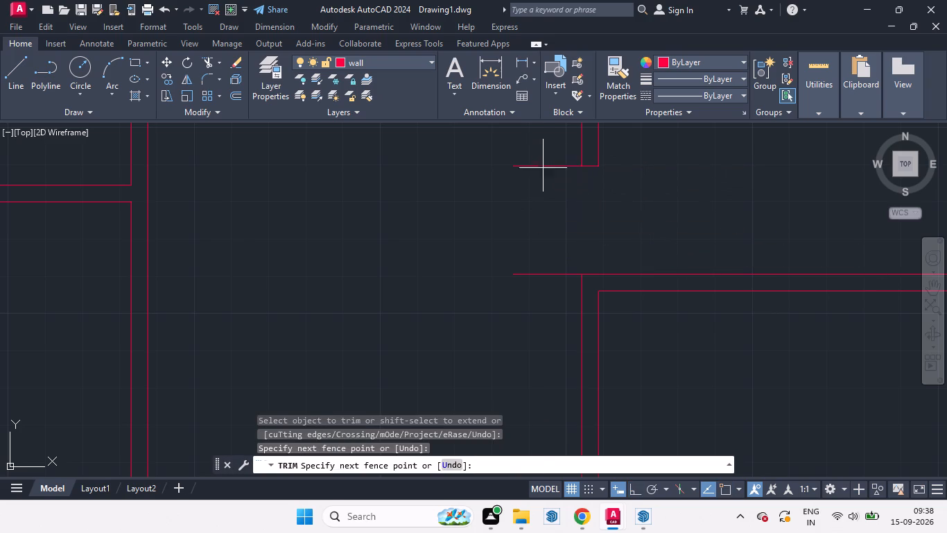
pyautogui.moveTo(543, 178); pyautogui.dragTo(550, 325)
pyautogui.scroll(-3, 678, 214)
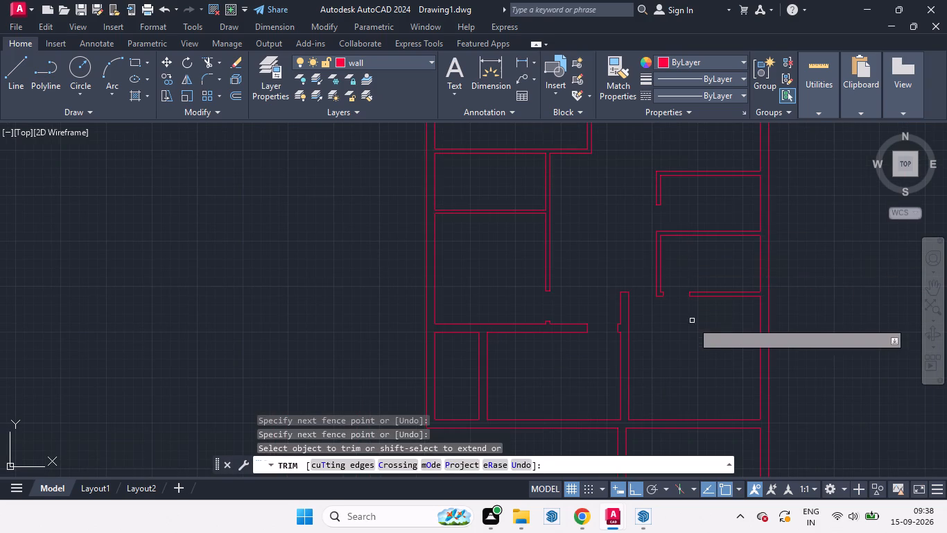
pyautogui.press('space')
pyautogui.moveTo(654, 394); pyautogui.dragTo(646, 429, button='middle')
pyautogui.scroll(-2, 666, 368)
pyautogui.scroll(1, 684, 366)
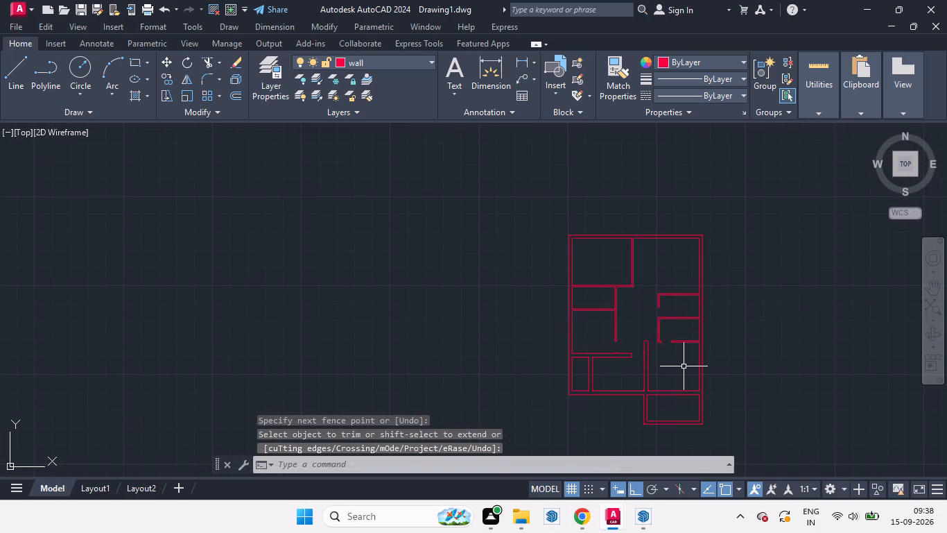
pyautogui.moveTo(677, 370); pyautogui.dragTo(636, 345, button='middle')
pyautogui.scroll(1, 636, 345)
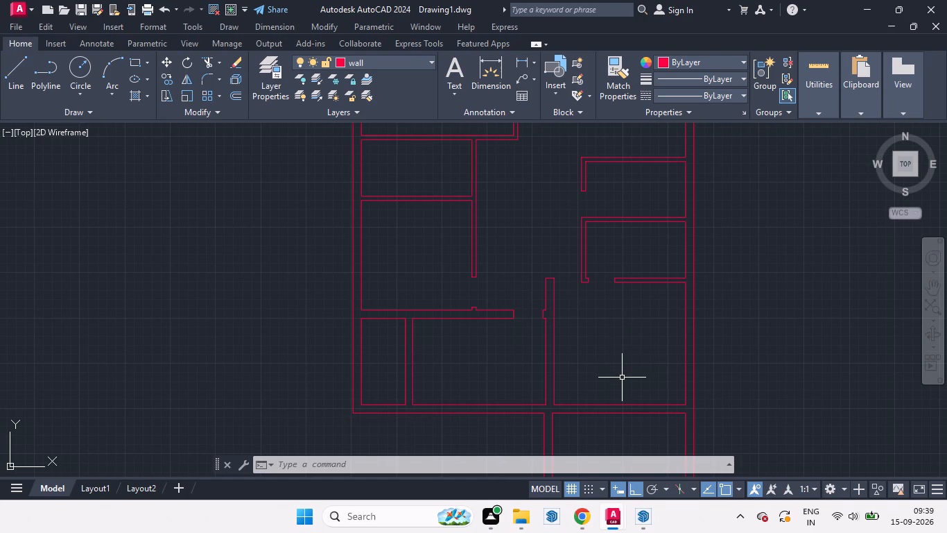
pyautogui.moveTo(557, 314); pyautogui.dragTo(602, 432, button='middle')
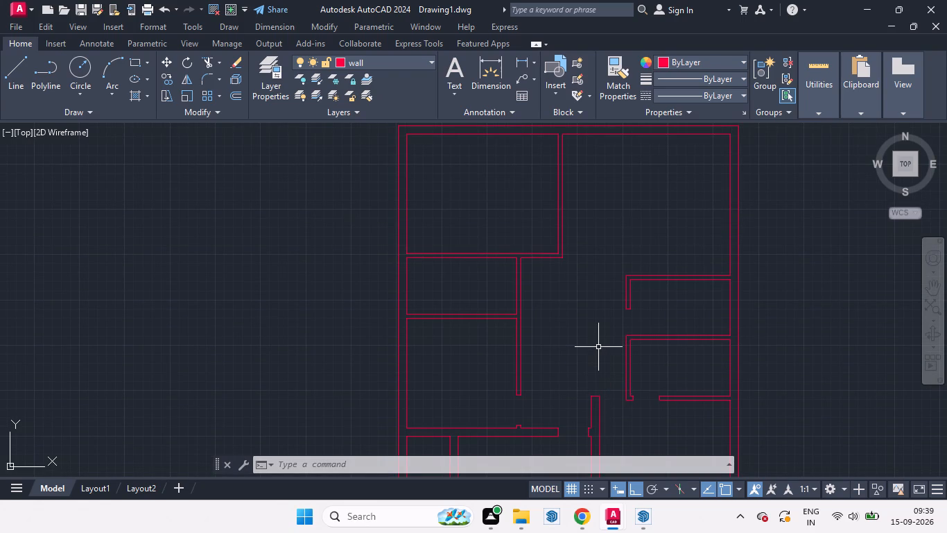
# Draw a line from the top-left room partition's upper right corner about 1'11" right along the top wall, then up across it.
pyautogui.moveTo(594, 125); pyautogui.dragTo(577, 230, button='middle')
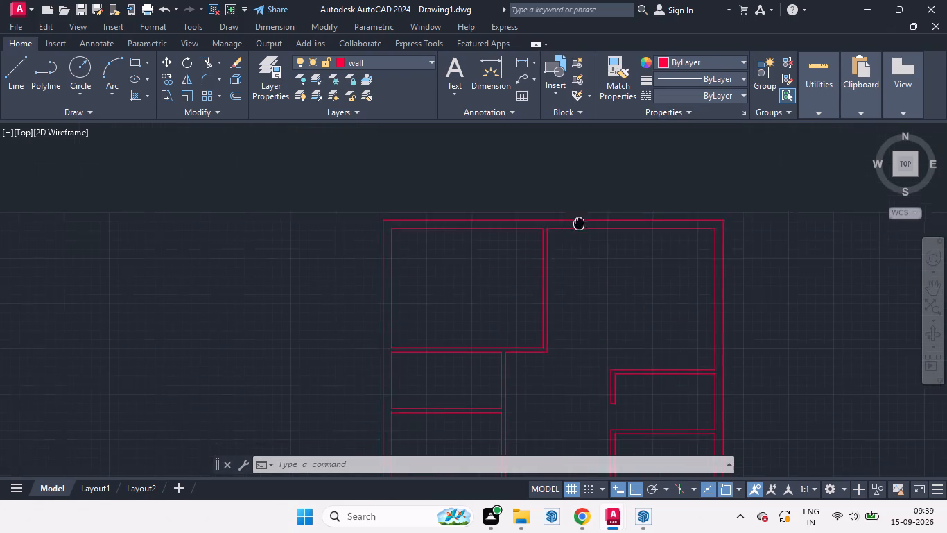
pyautogui.moveTo(577, 230); pyautogui.dragTo(577, 237, button='middle')
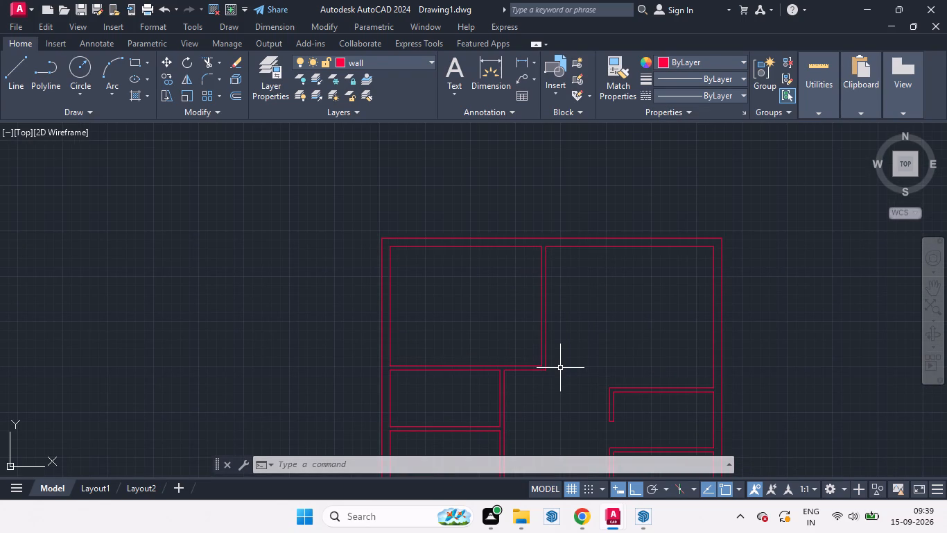
pyautogui.press('l')
pyautogui.press('Return')
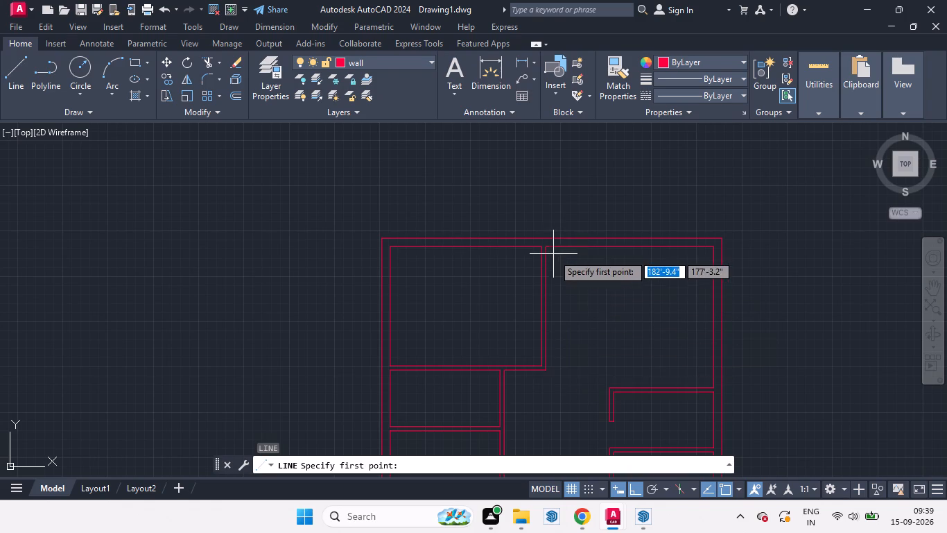
pyautogui.scroll(2, 553, 254)
pyautogui.click(535, 236)
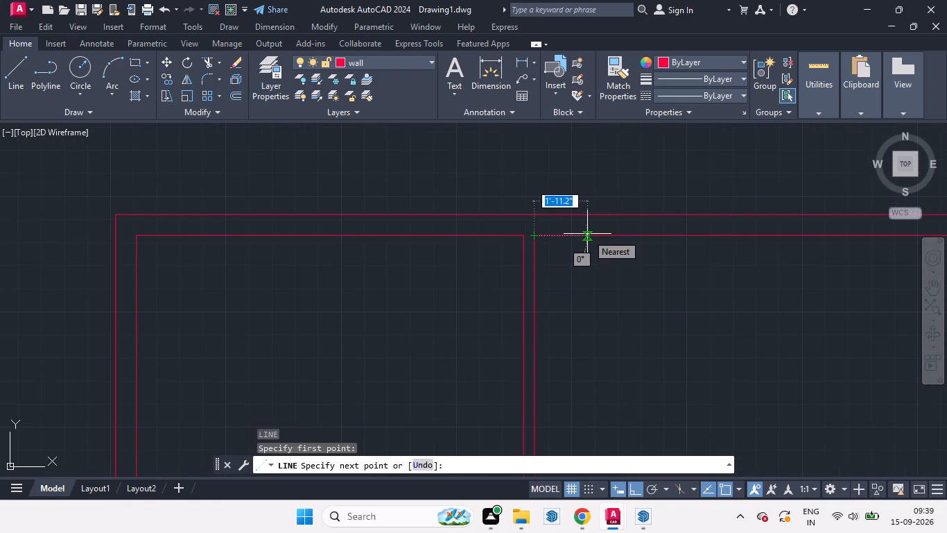
pyautogui.click(587, 234)
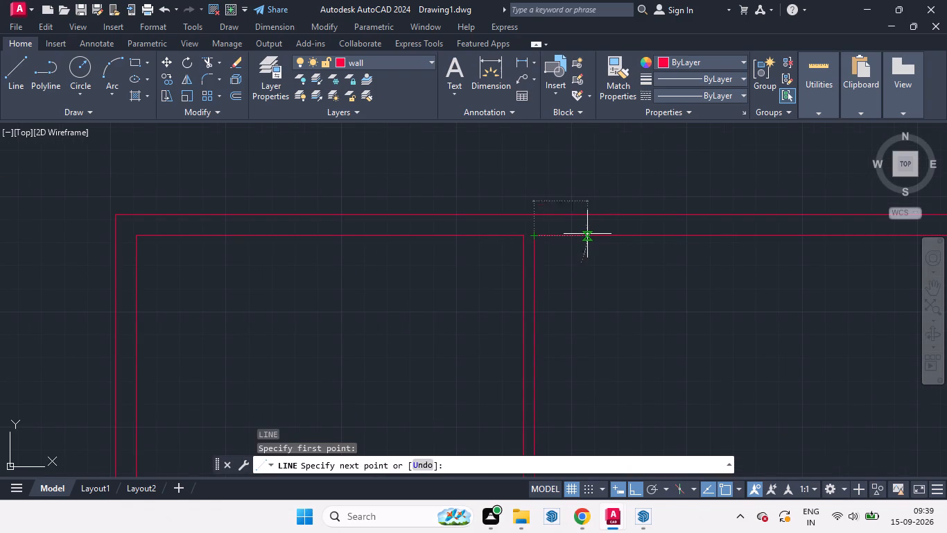
pyautogui.click(587, 189)
pyautogui.press('space')
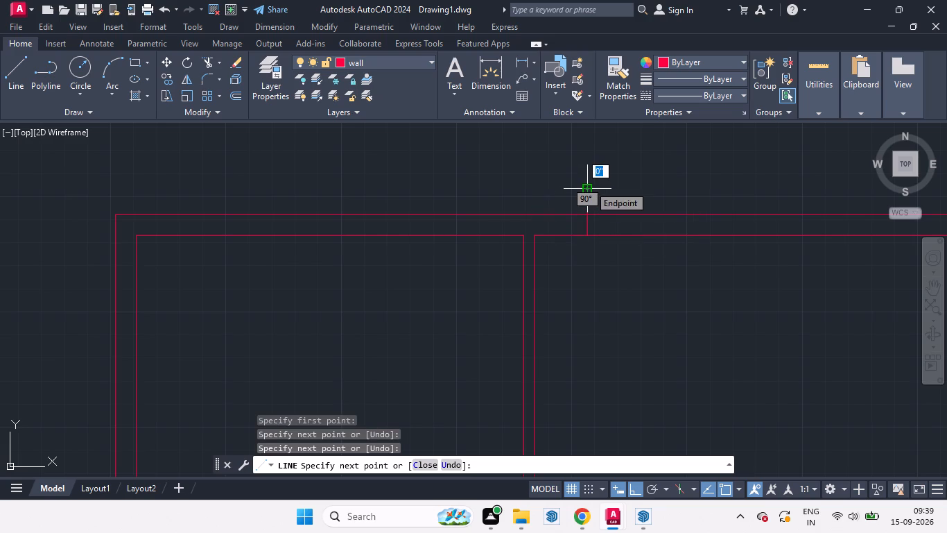
# Offset the vertical line crossing the top outer wall 3'3" to the right.
pyautogui.press('o')
pyautogui.press('Return')
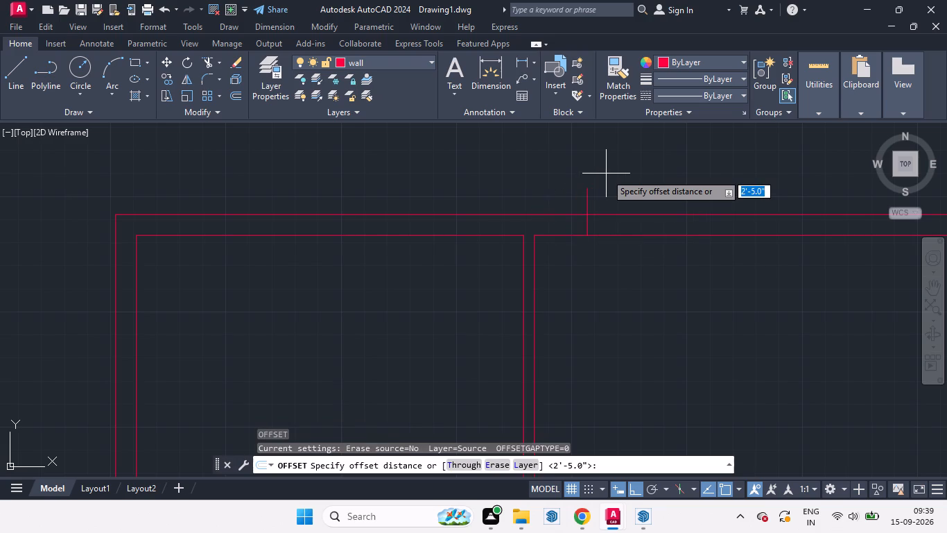
pyautogui.write("3'")
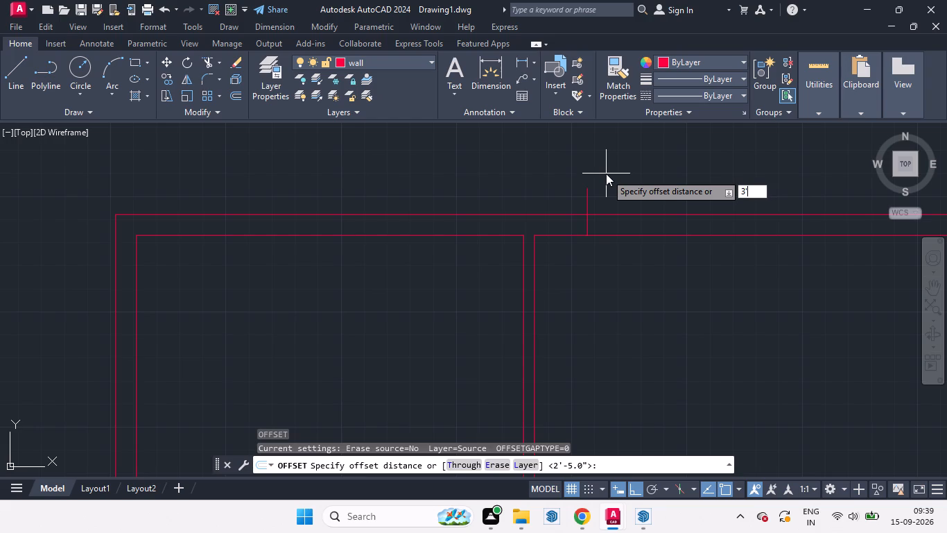
pyautogui.press('3')
pyautogui.press('Return')
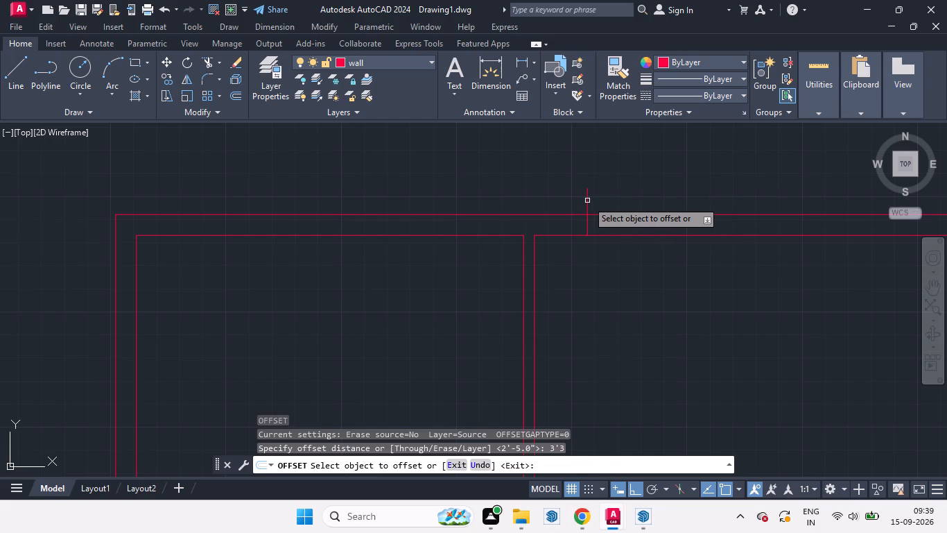
pyautogui.moveTo(586, 201); pyautogui.dragTo(697, 201)
pyautogui.click(697, 201)
pyautogui.scroll(-2, 702, 325)
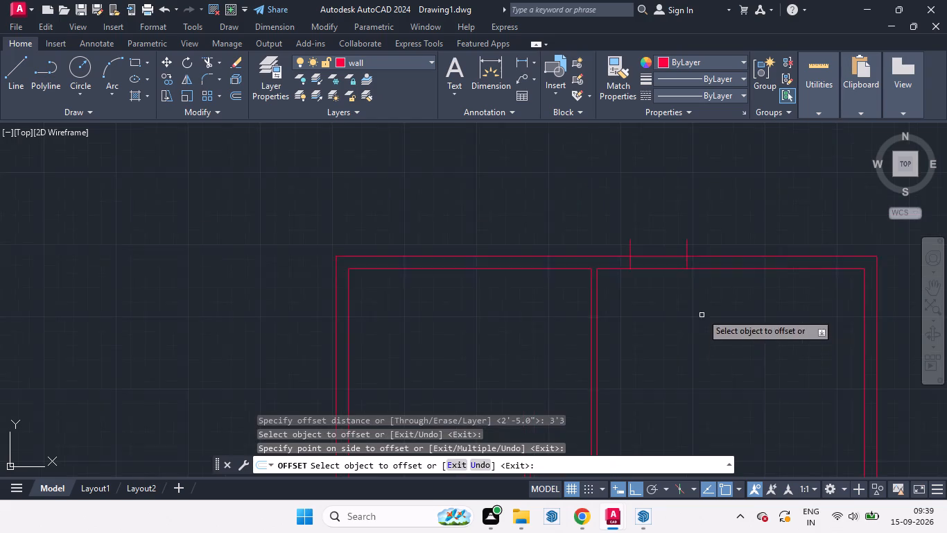
pyautogui.press('space')
# Trim the top outer wall between the two crossing lines and cut both lines' excess above the wall.
pyautogui.write('tr')
pyautogui.press('Return')
pyautogui.moveTo(673, 253); pyautogui.dragTo(672, 319)
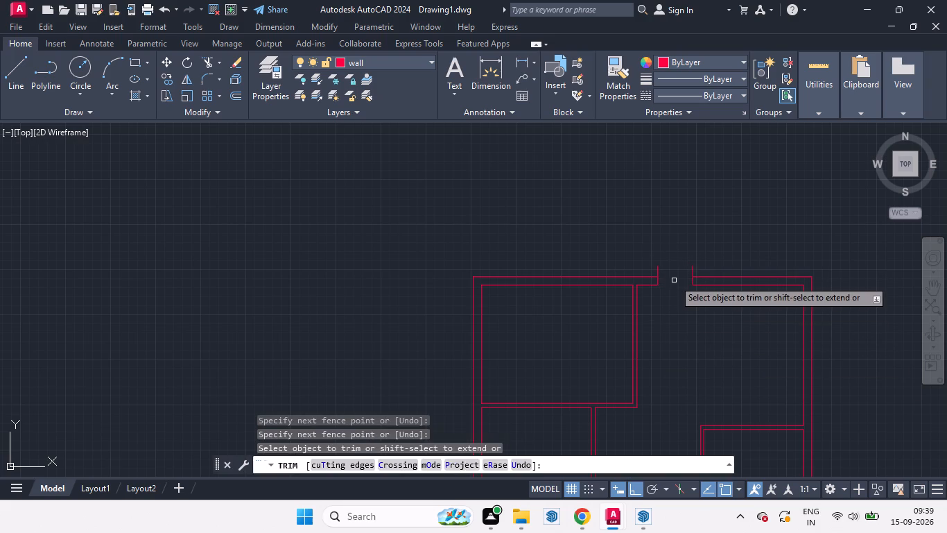
pyautogui.moveTo(670, 271); pyautogui.dragTo(705, 267)
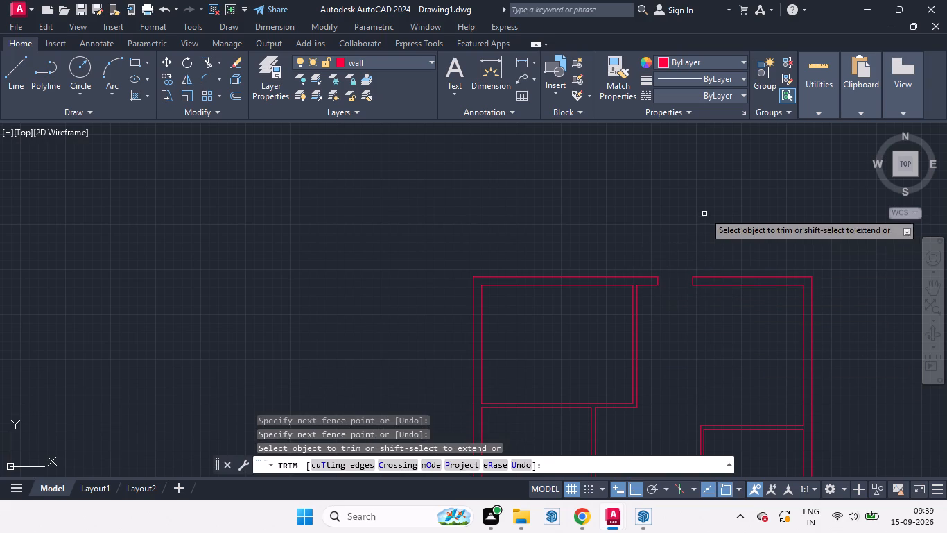
pyautogui.scroll(-2, 689, 221)
pyautogui.moveTo(691, 292); pyautogui.dragTo(646, 285, button='middle')
pyautogui.press('space')
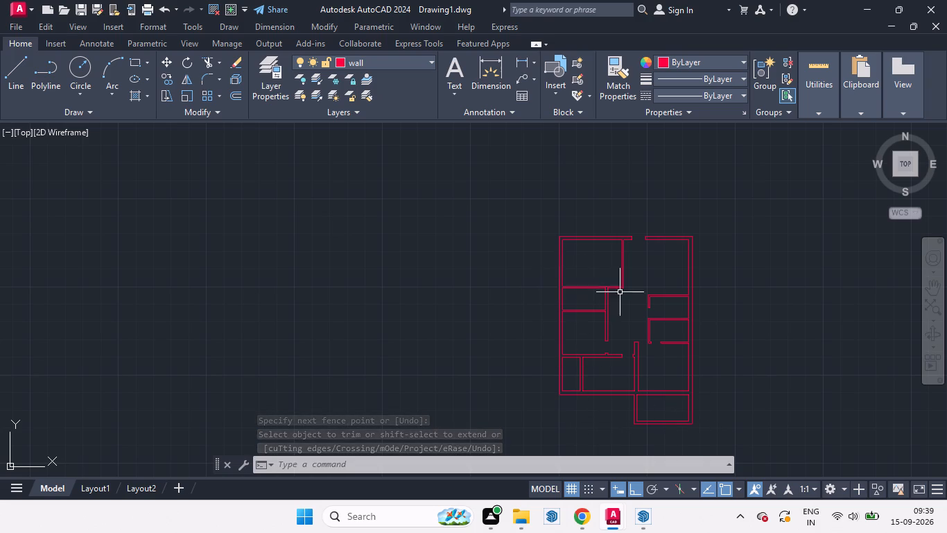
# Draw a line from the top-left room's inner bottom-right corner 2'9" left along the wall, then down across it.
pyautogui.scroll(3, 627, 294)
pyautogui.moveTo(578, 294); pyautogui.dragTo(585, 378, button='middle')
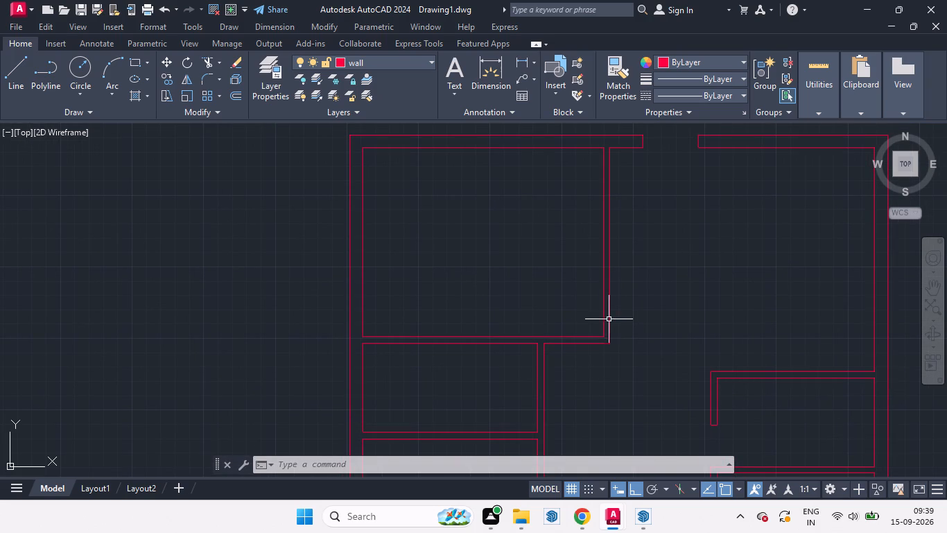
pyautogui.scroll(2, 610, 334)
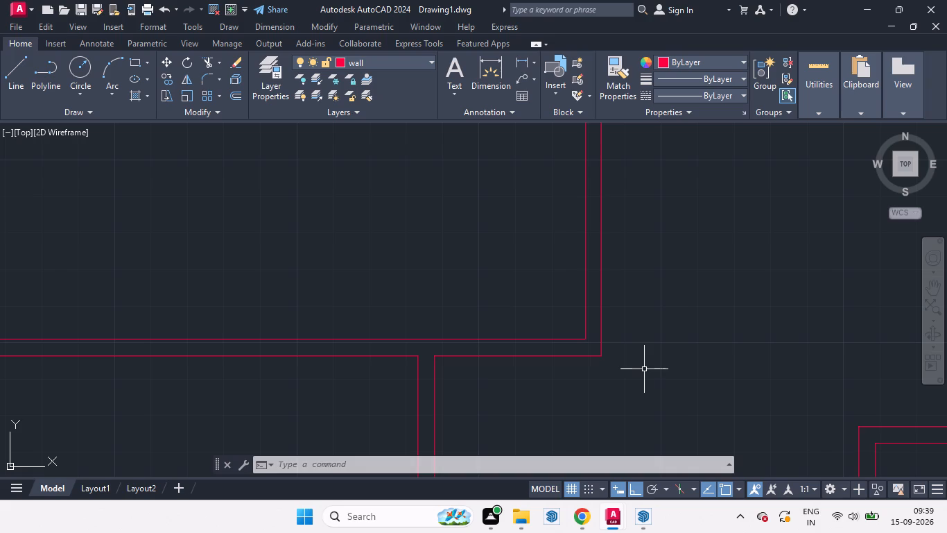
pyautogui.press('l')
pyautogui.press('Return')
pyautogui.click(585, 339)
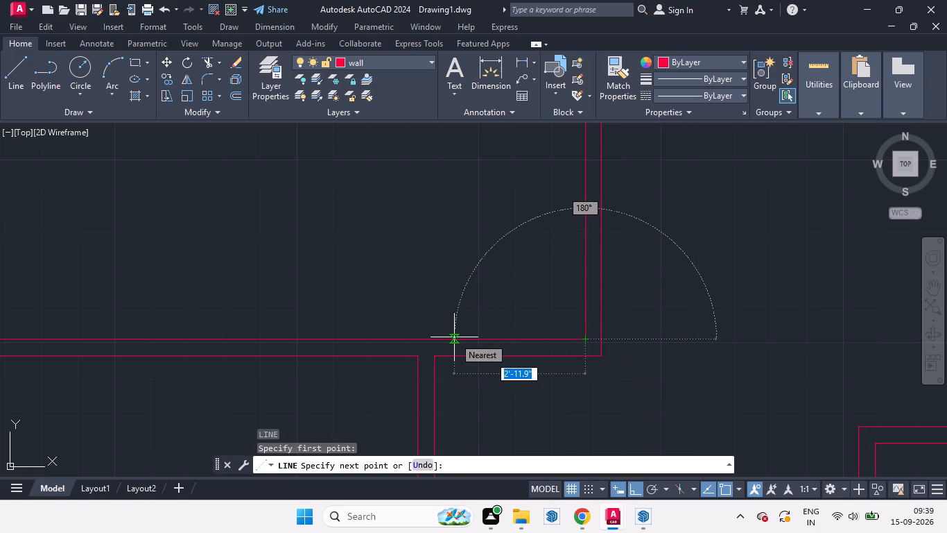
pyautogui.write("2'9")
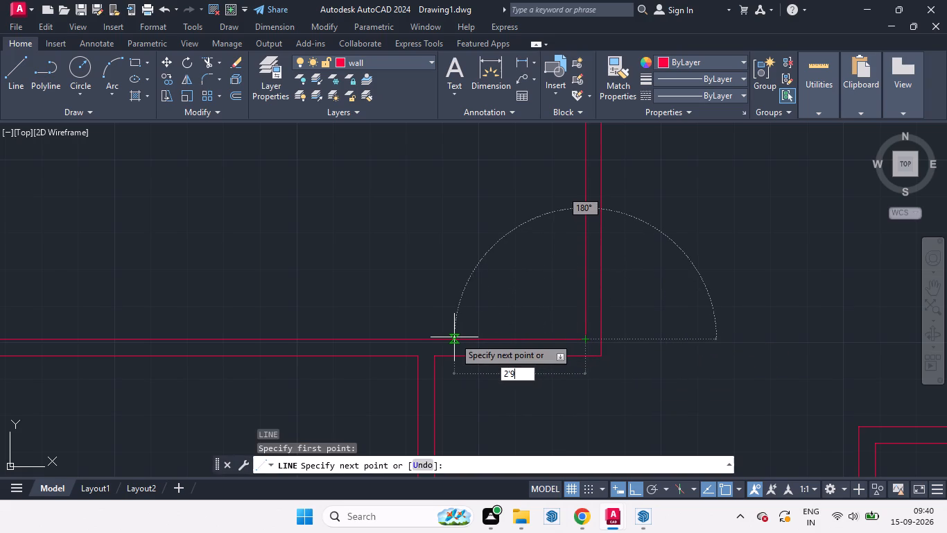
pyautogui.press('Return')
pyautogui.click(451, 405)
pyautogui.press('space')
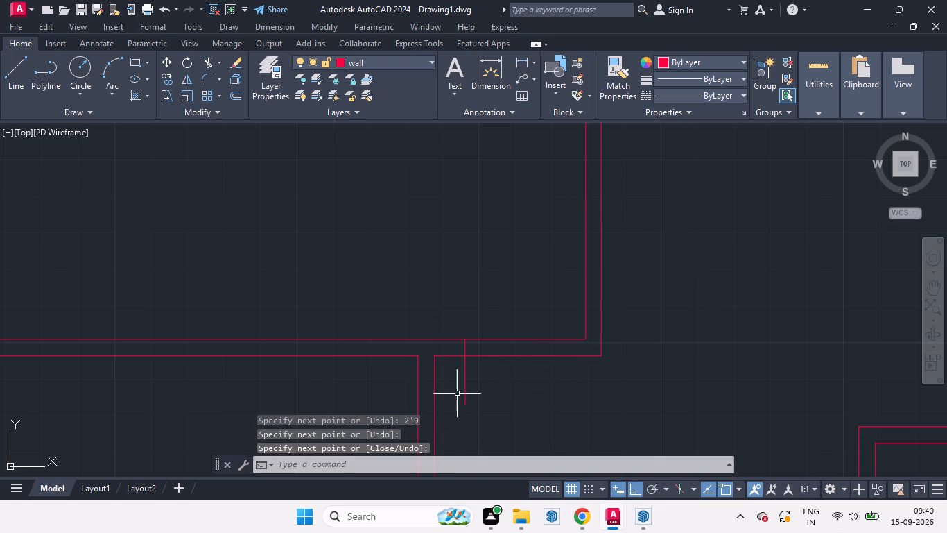
# Draw a line from the top-left room's inner bottom-right corner 3" left, then about 11" down across the bottom wall.
pyautogui.moveTo(498, 380); pyautogui.dragTo(519, 331, button='middle')
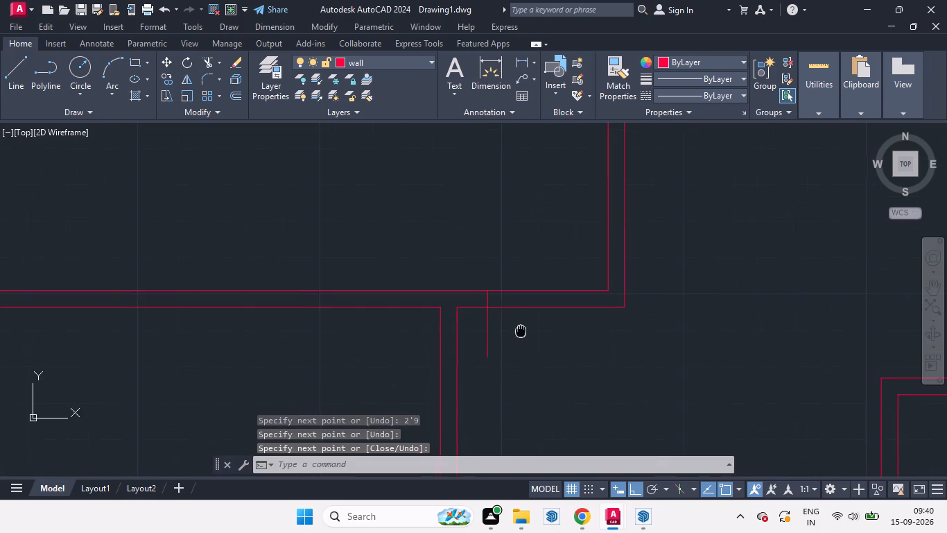
pyautogui.moveTo(519, 331); pyautogui.dragTo(512, 331, button='middle')
pyautogui.scroll(2, 478, 318)
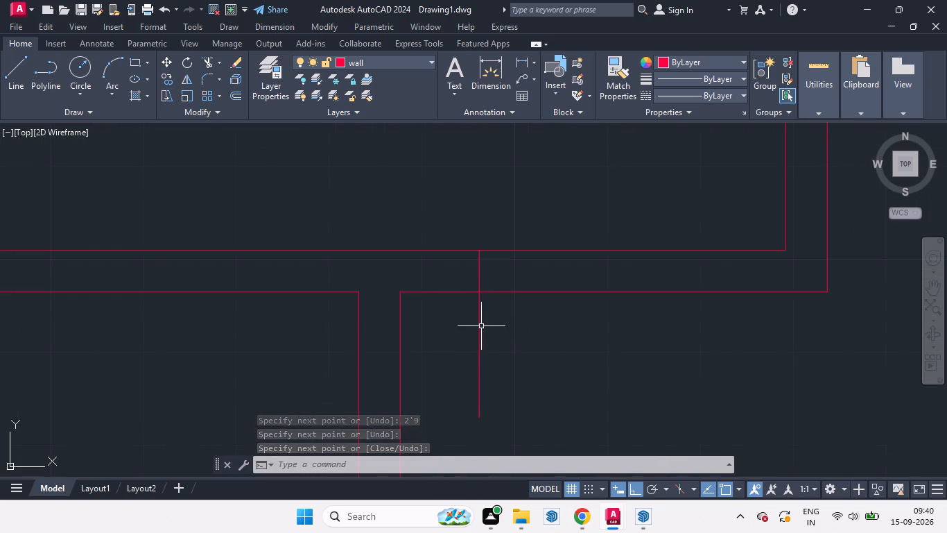
pyautogui.press('l')
pyautogui.press('Return')
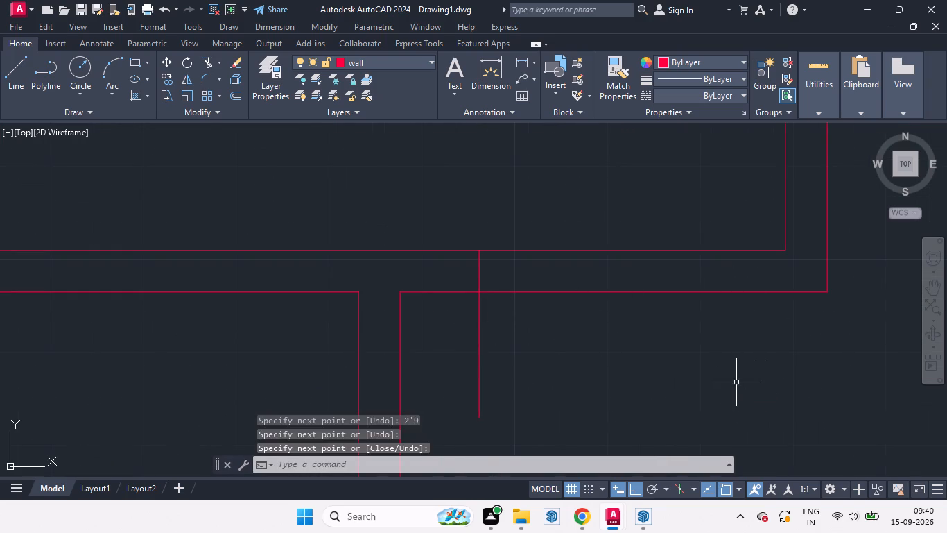
pyautogui.click(784, 254)
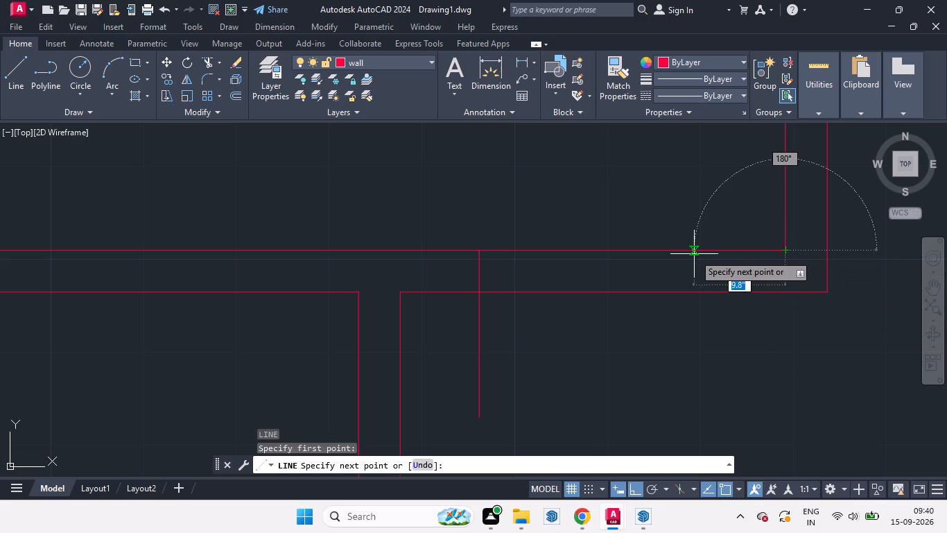
pyautogui.press('3')
pyautogui.press('Return')
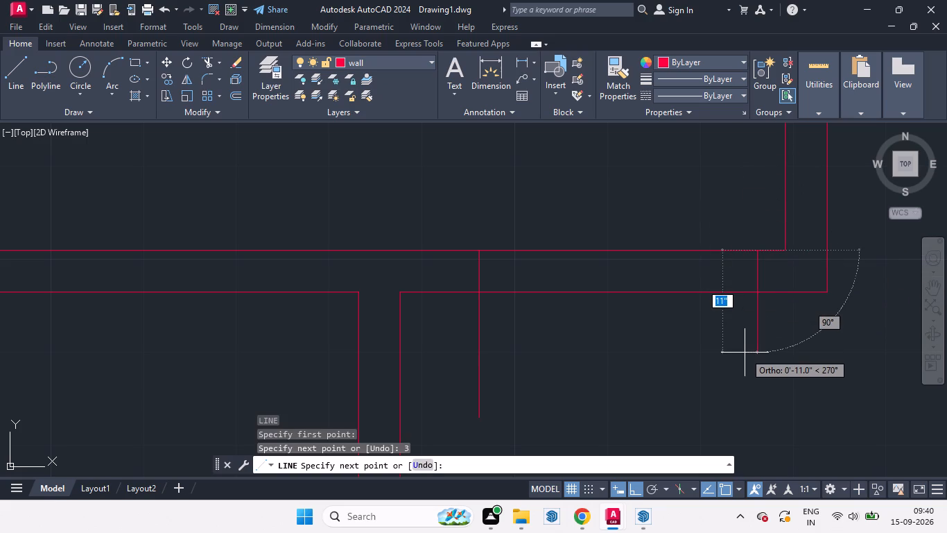
pyautogui.click(745, 353)
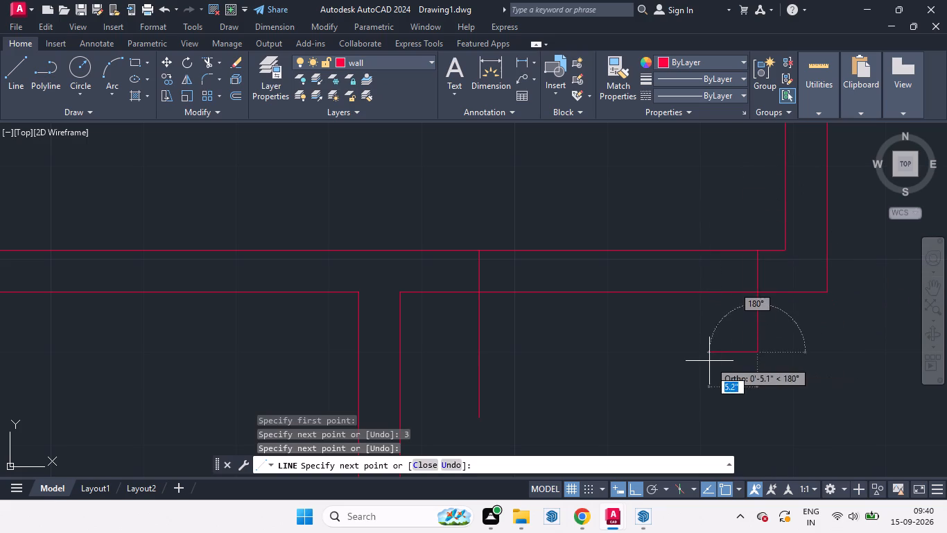
pyautogui.press('space')
pyautogui.press('space')
pyautogui.press('space')
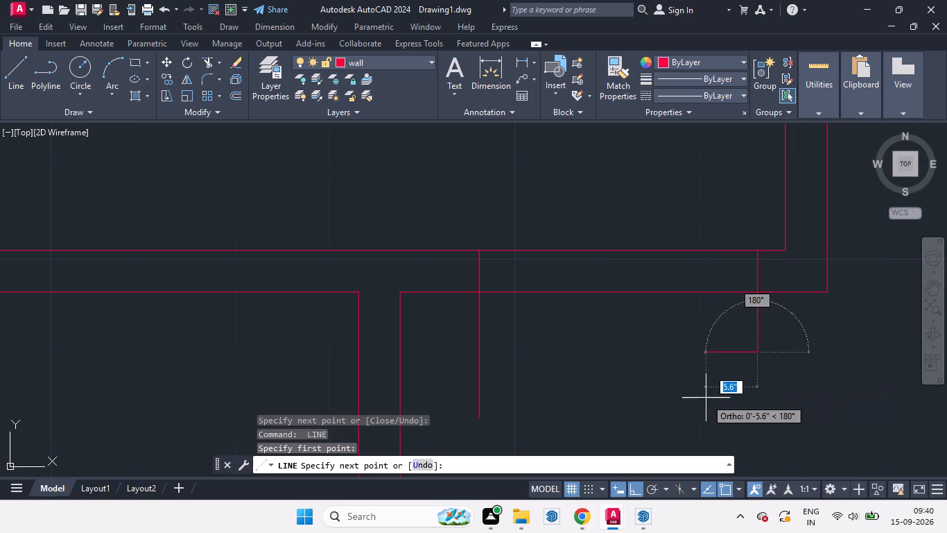
pyautogui.press('Escape')
# Offset the line crossing the wall beside the top-left room's bottom-right corner 2'9" to the left.
pyautogui.press('o')
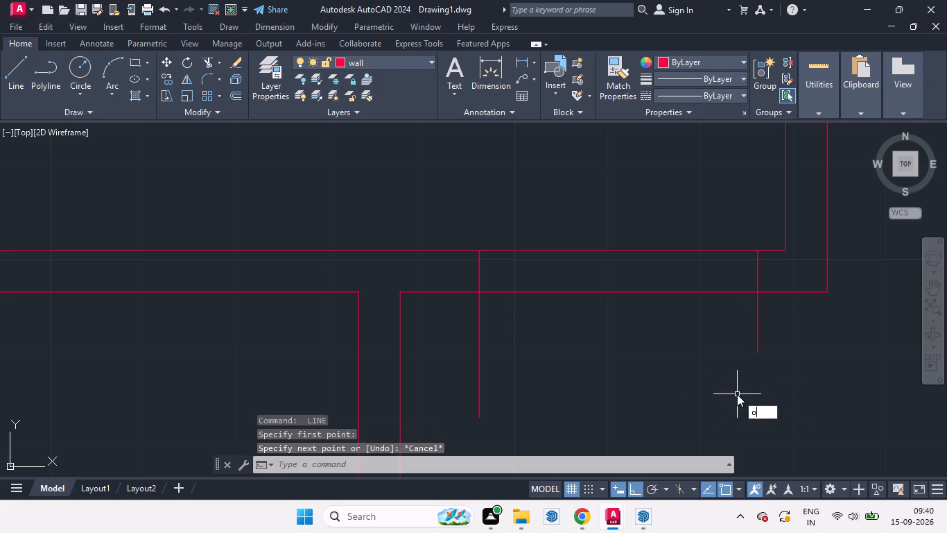
pyautogui.press('Return')
pyautogui.press('2')
pyautogui.write("'9")
pyautogui.press('Return')
pyautogui.moveTo(758, 331); pyautogui.dragTo(597, 327)
pyautogui.click(597, 327)
pyautogui.press('space')
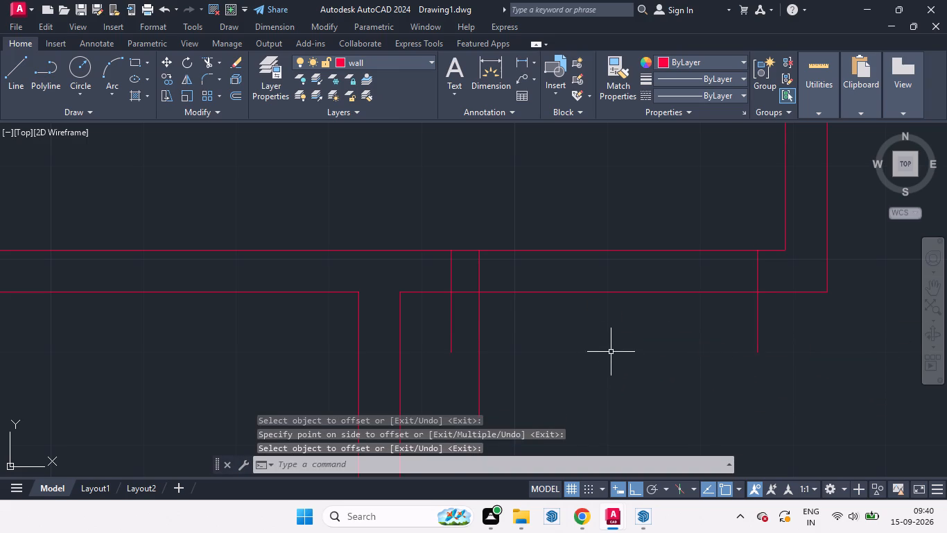
# Trim the top-left room's bottom wall between the offset pair, removing the extra line between them and both lines' excess below.
pyautogui.scroll(-2, 612, 349)
pyautogui.moveTo(603, 389); pyautogui.dragTo(568, 374, button='middle')
pyautogui.write('tr')
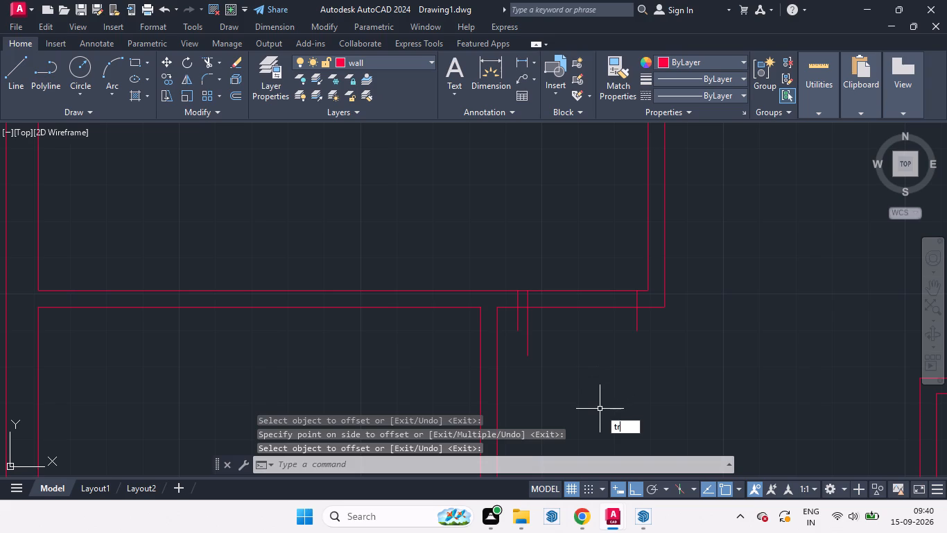
pyautogui.press('Return')
pyautogui.moveTo(573, 242); pyautogui.dragTo(573, 349)
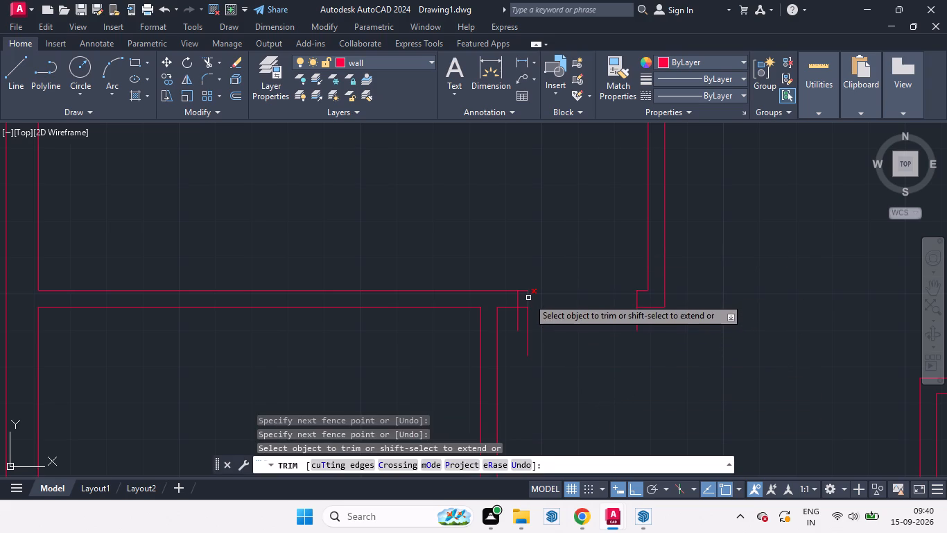
pyautogui.click(528, 298)
pyautogui.moveTo(523, 286); pyautogui.dragTo(556, 330)
pyautogui.moveTo(524, 322); pyautogui.dragTo(512, 322)
pyautogui.moveTo(629, 323); pyautogui.dragTo(663, 323)
pyautogui.scroll(-3, 687, 328)
pyautogui.moveTo(681, 356); pyautogui.dragTo(634, 319, button='middle')
pyautogui.press('space')
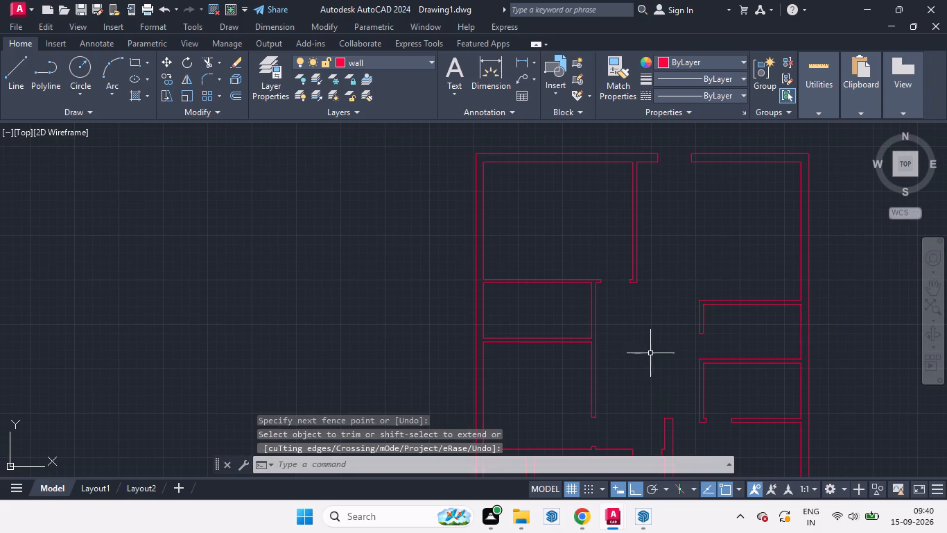
# Draw a short vertical line down across the wall below the top-left room, slightly right of that wall's midpoint.
pyautogui.moveTo(537, 353); pyautogui.dragTo(567, 372, button='middle')
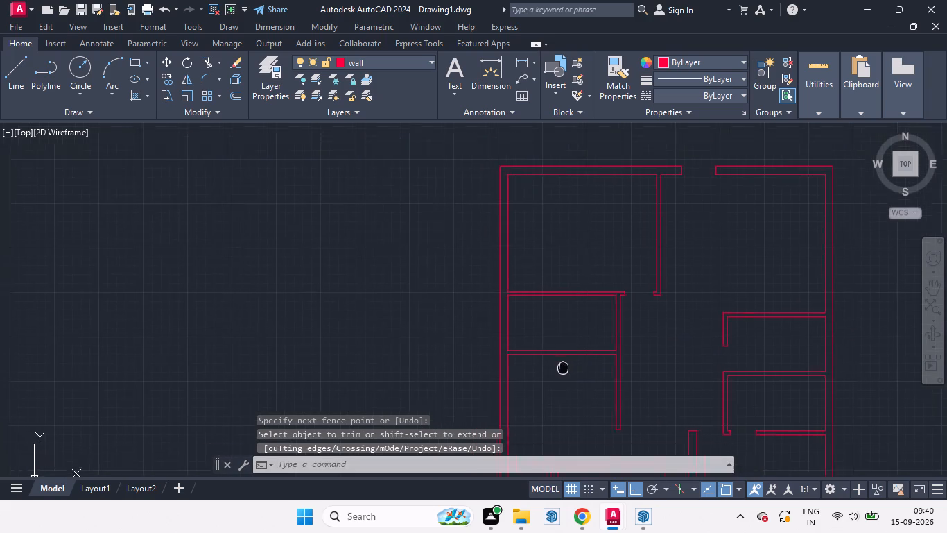
pyautogui.moveTo(567, 372); pyautogui.dragTo(576, 386, button='middle')
pyautogui.scroll(1, 589, 331)
pyautogui.scroll(-1, 625, 349)
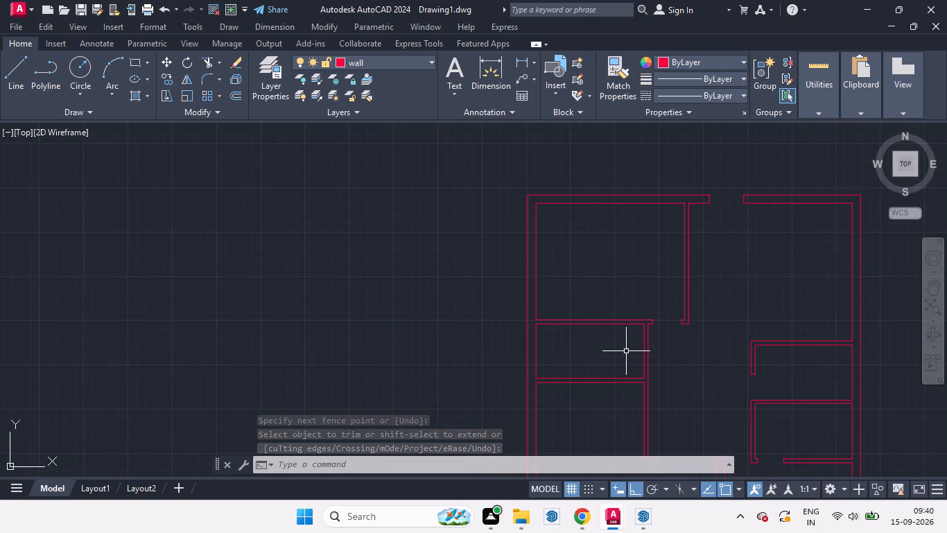
pyautogui.scroll(1, 570, 318)
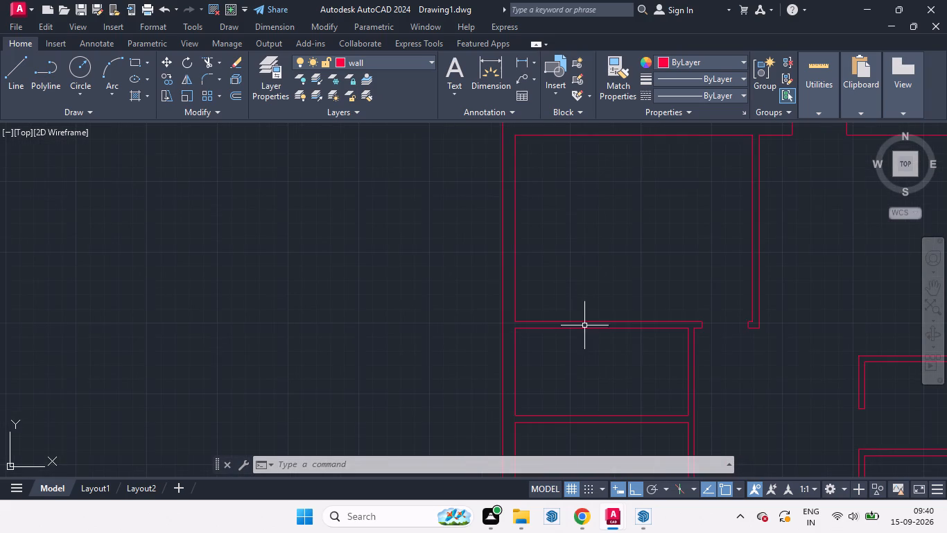
pyautogui.press('l')
pyautogui.press('Return')
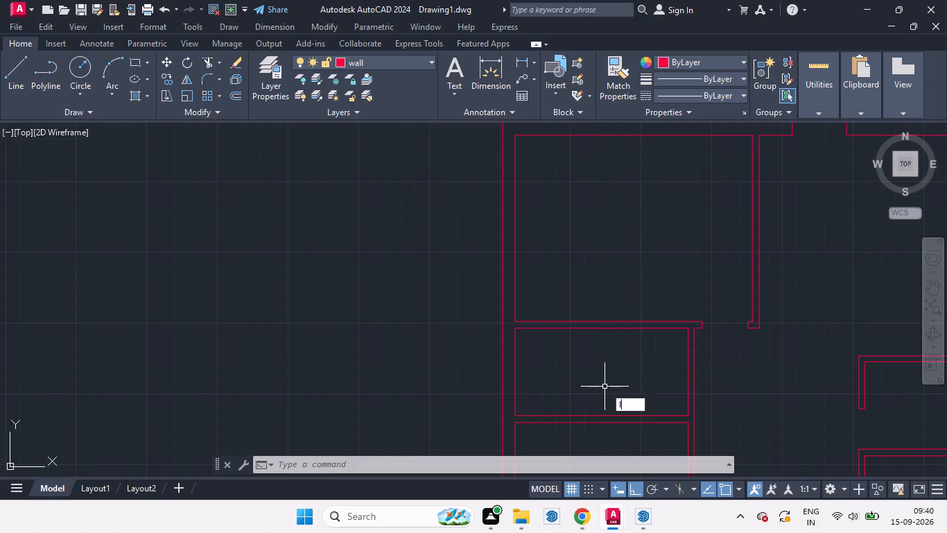
pyautogui.click(629, 323)
pyautogui.click(632, 350)
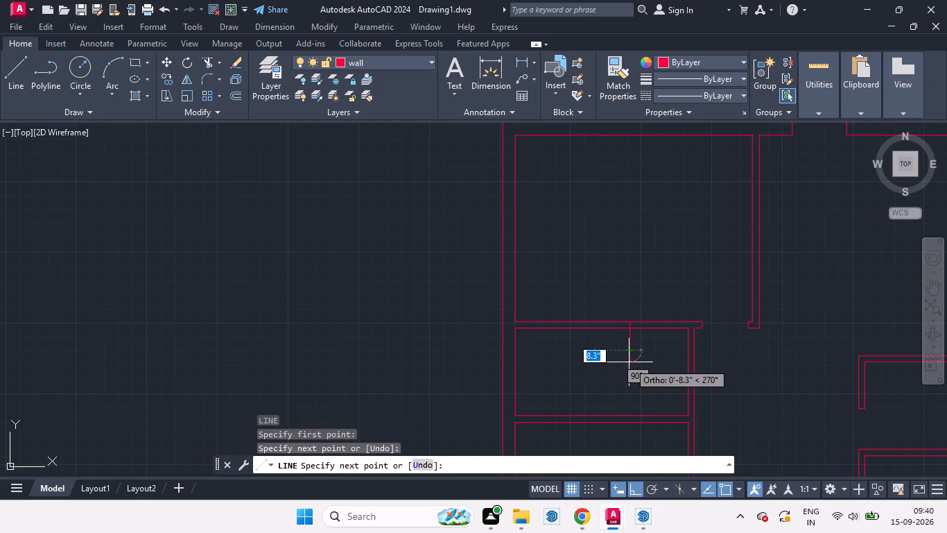
pyautogui.press('space')
# Offset the short vertical line crossing the top-left room's bottom wall 2'5" to the left.
pyautogui.press('o')
pyautogui.press('Return')
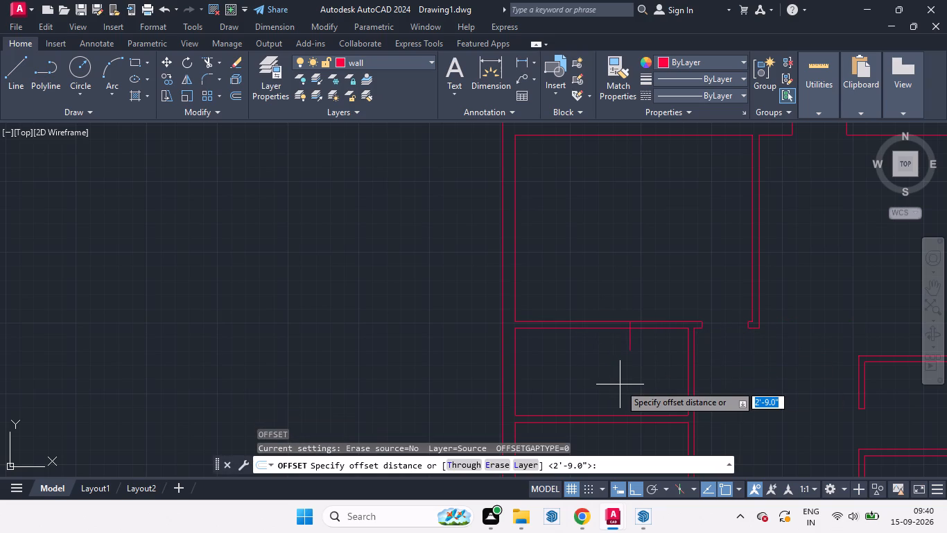
pyautogui.write("2'5")
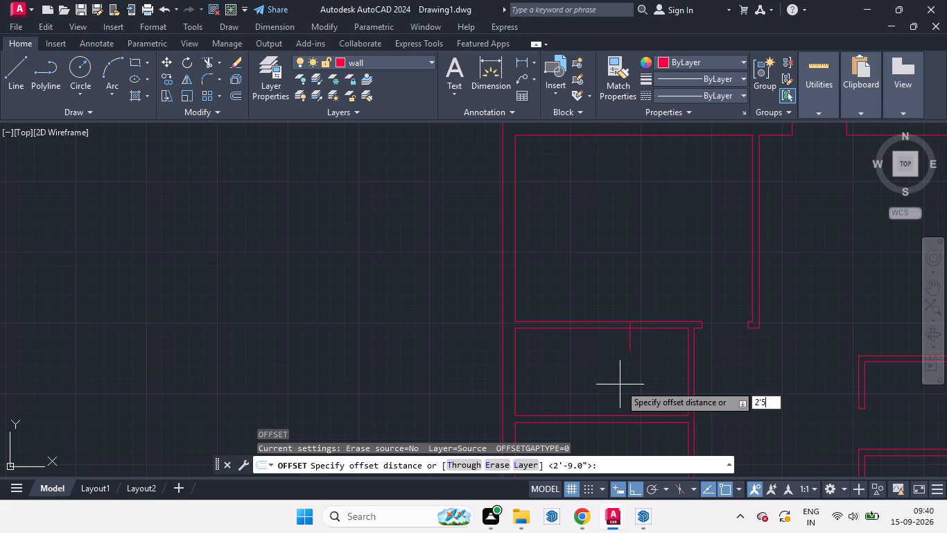
pyautogui.press('Return')
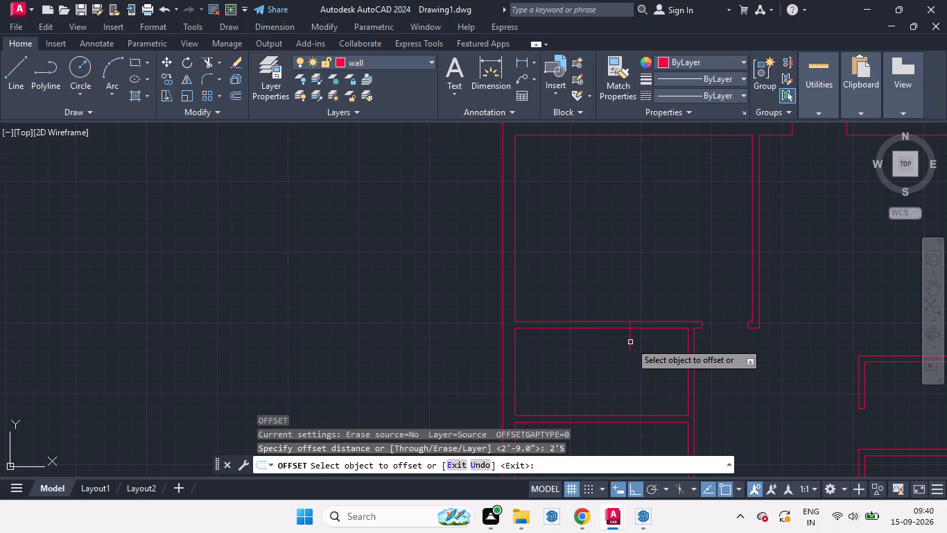
pyautogui.moveTo(630, 342); pyautogui.dragTo(563, 337)
pyautogui.click(563, 337)
pyautogui.press('space')
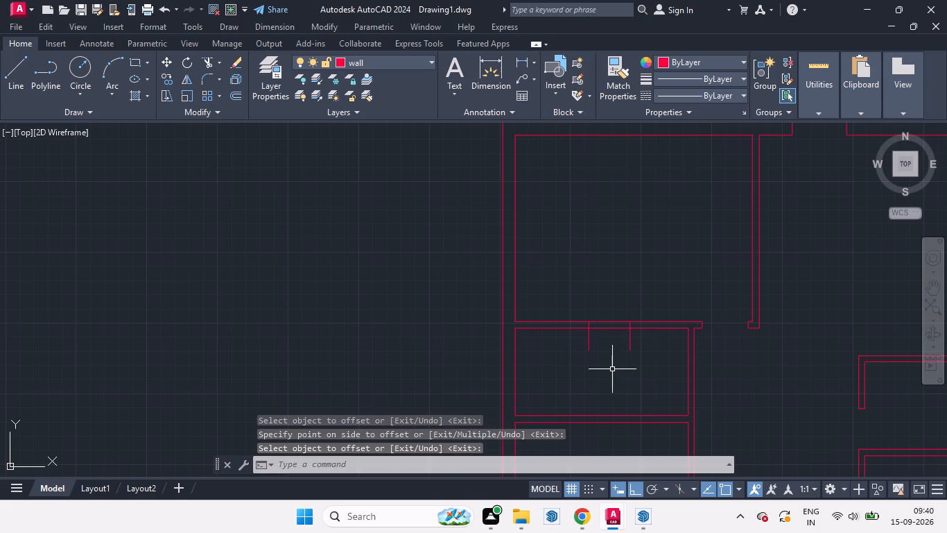
# Trim the wall between the 2'5" offset pair to open the doorway, and trim both lines' excess below the wall.
pyautogui.write('tr')
pyautogui.press('Return')
pyautogui.moveTo(612, 296); pyautogui.dragTo(611, 358)
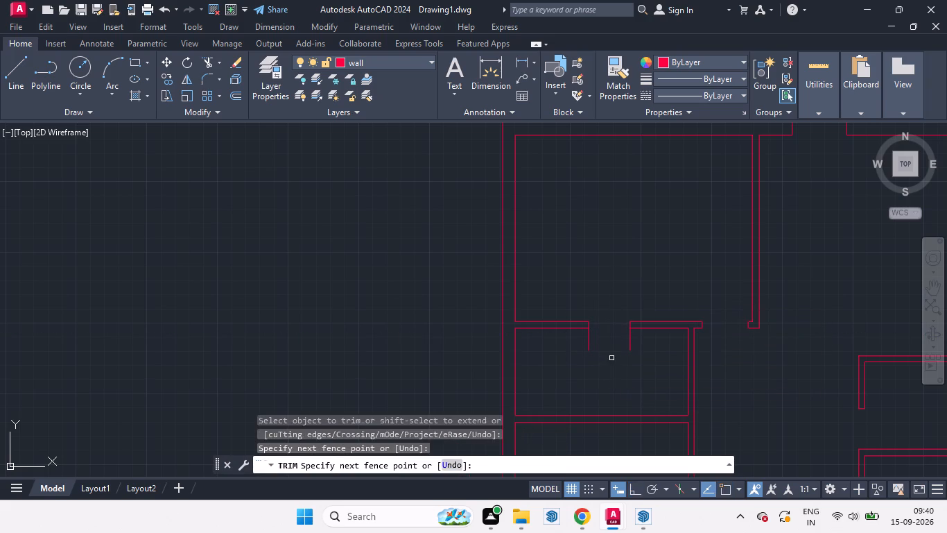
pyautogui.moveTo(577, 344); pyautogui.dragTo(668, 351)
pyautogui.scroll(-2, 596, 323)
pyautogui.moveTo(619, 371); pyautogui.dragTo(602, 290, button='middle')
pyautogui.press('space')
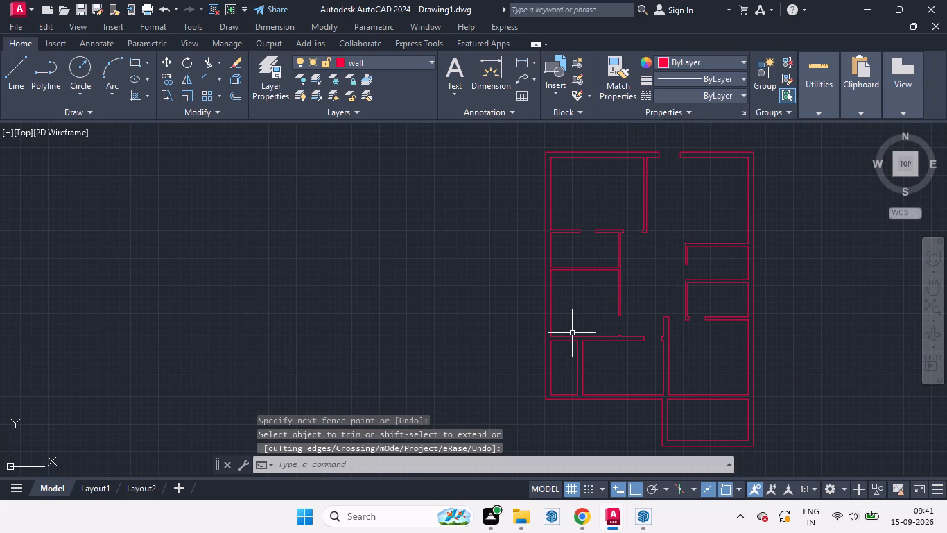
# Draw a line 2' down from the lower corner of the right-hand room's wall end at the door opening, then right past the outer wall.
pyautogui.moveTo(602, 318); pyautogui.dragTo(540, 282, button='middle')
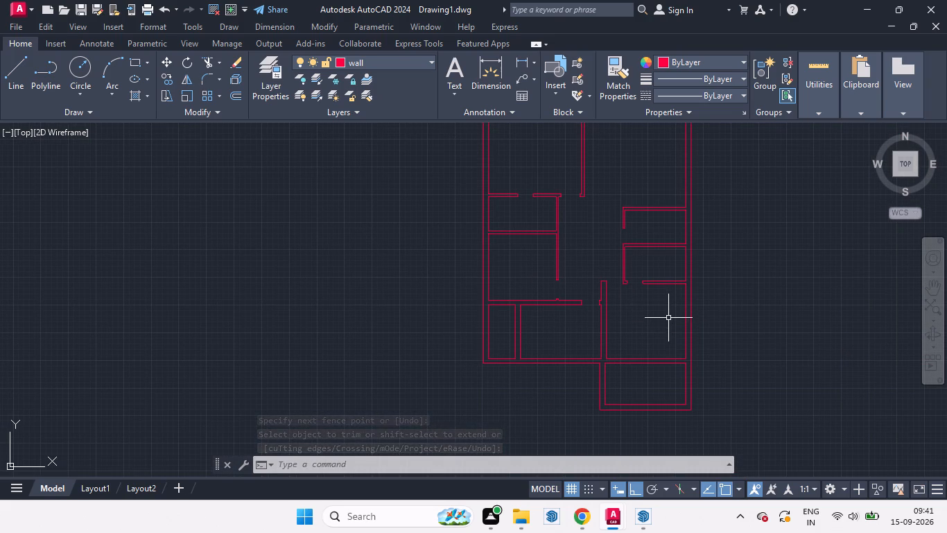
pyautogui.scroll(1, 684, 295)
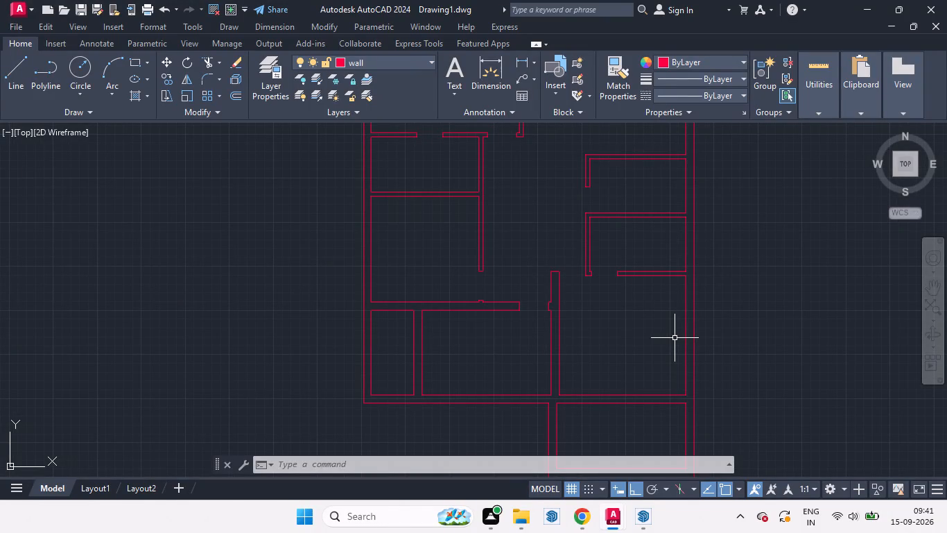
pyautogui.press('l')
pyautogui.press('Return')
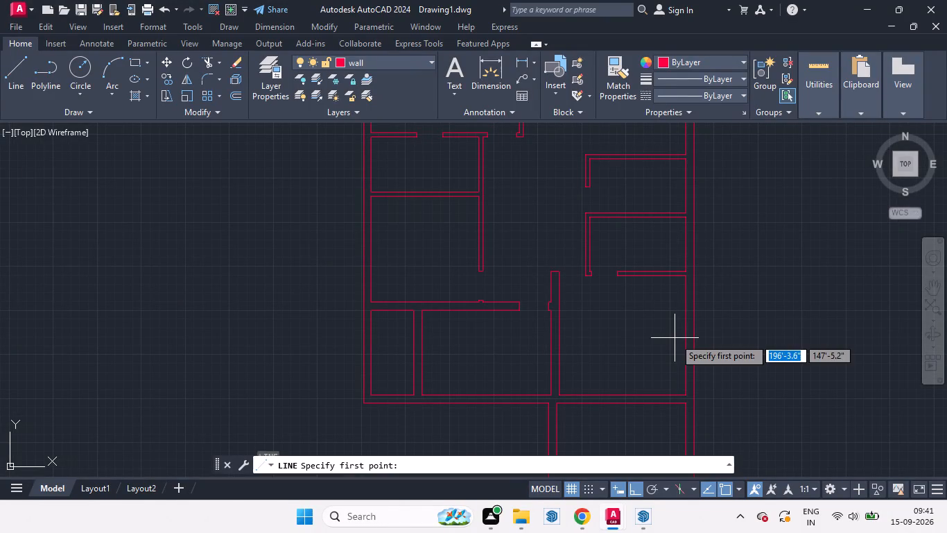
pyautogui.scroll(4, 626, 291)
pyautogui.scroll(-1, 624, 291)
pyautogui.click(591, 223)
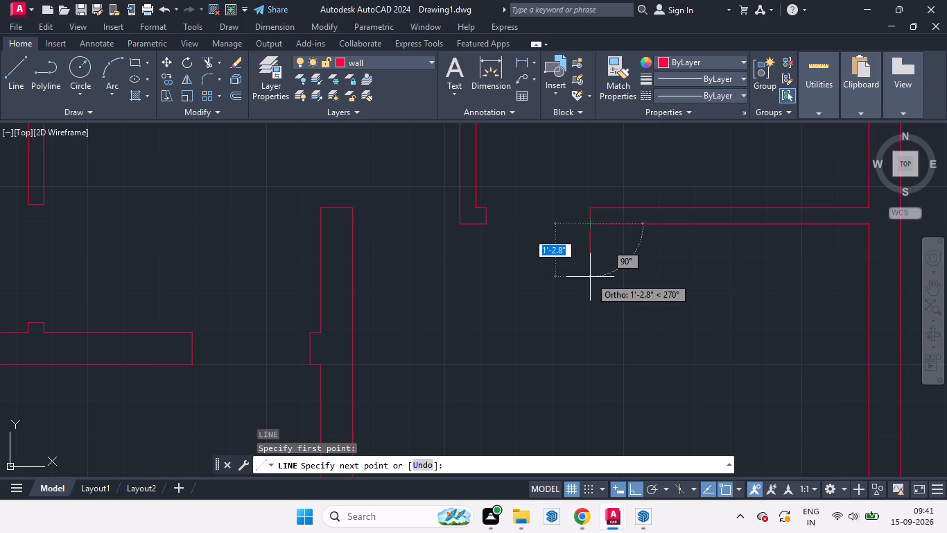
pyautogui.press('2')
pyautogui.press("'")
pyautogui.press('Return')
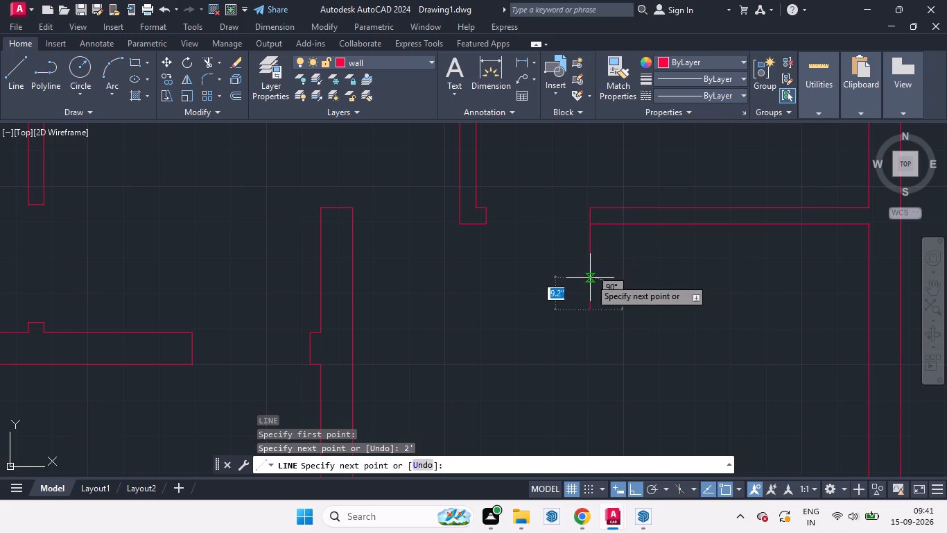
pyautogui.scroll(-3, 674, 324)
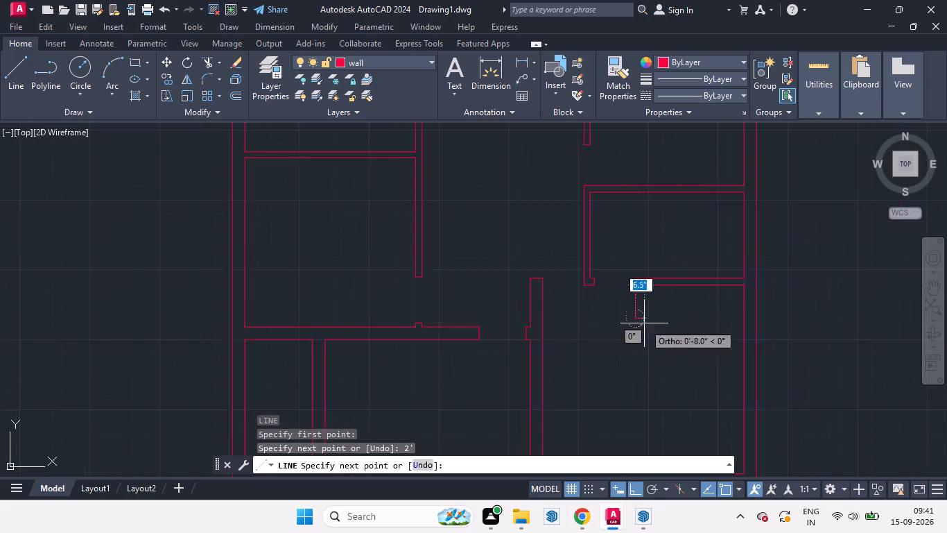
pyautogui.click(775, 332)
pyautogui.press('space')
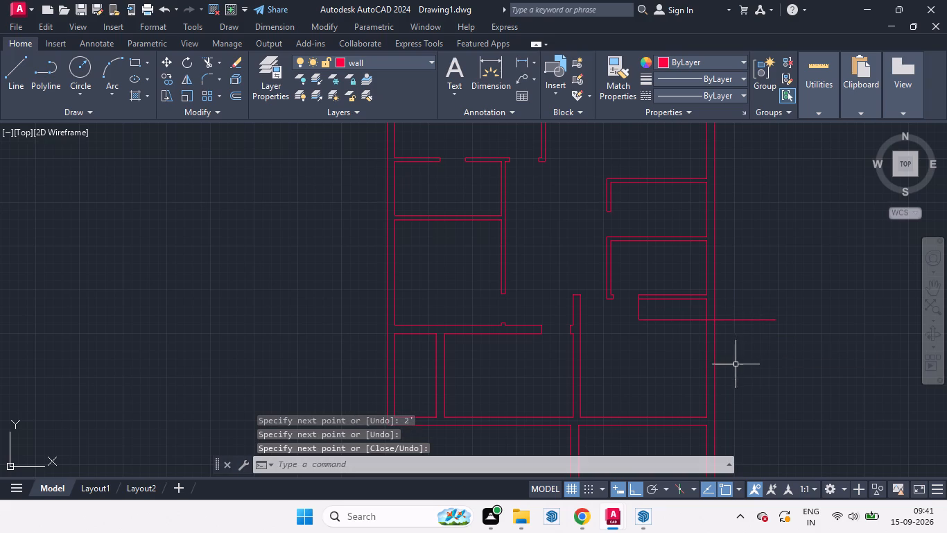
# Trim the new horizontal line's excess outside and within the right outer wall, ending it at the inner face.
pyautogui.write('tr')
pyautogui.press('Return')
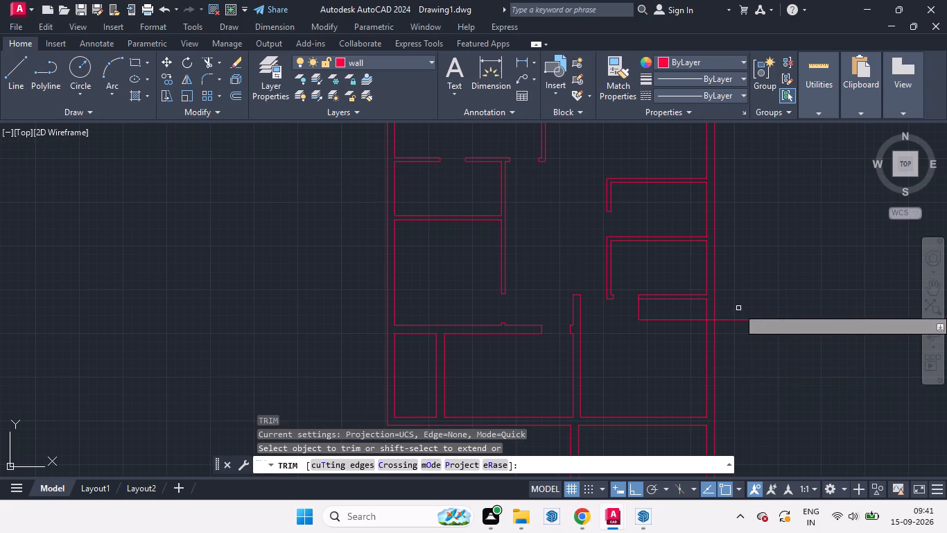
pyautogui.moveTo(738, 301); pyautogui.dragTo(743, 394)
pyautogui.scroll(3, 727, 339)
pyautogui.moveTo(659, 248); pyautogui.dragTo(657, 262)
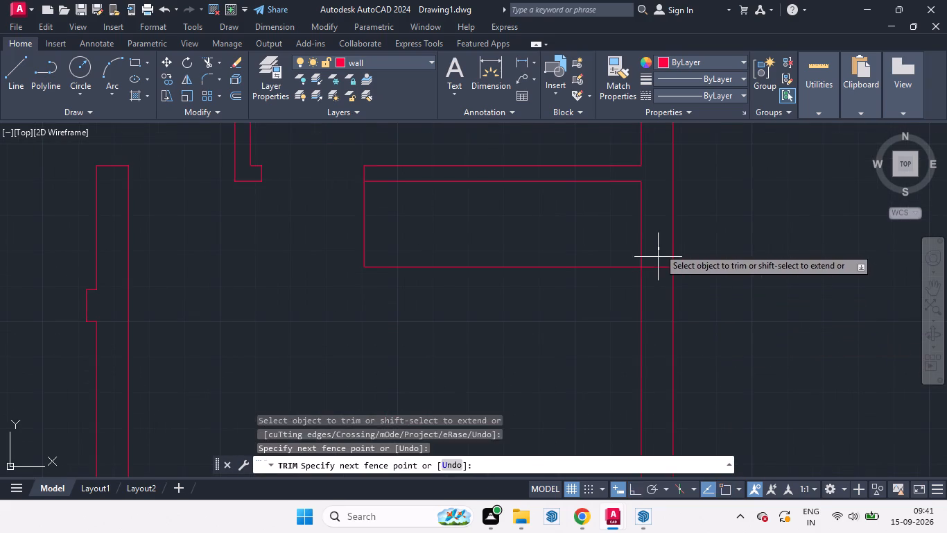
pyautogui.moveTo(657, 262); pyautogui.dragTo(657, 298)
pyautogui.scroll(-1, 729, 244)
pyautogui.press('space')
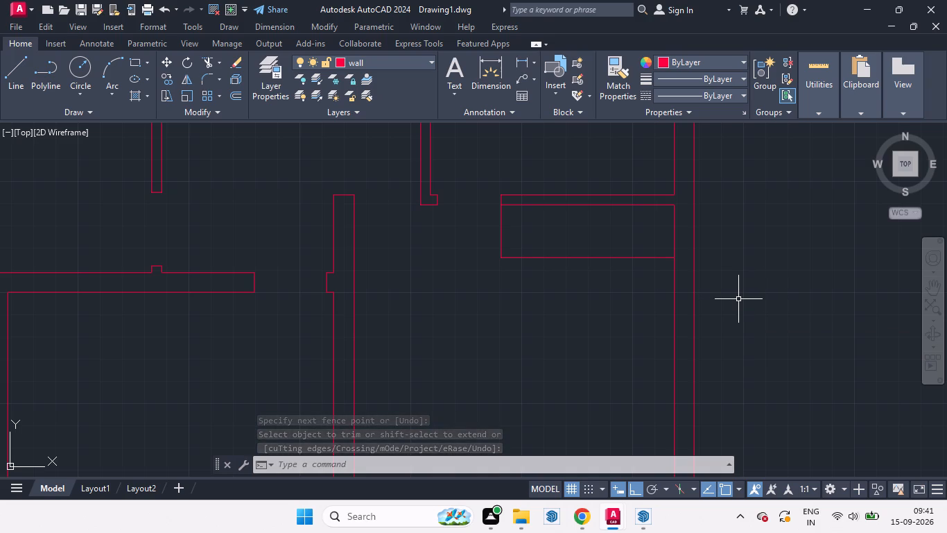
# Draw a rectangle over the 2' deep strip, from the wall end's lower corner to the strip's bottom corner at the outer wall.
pyautogui.write('rec')
pyautogui.press('Return')
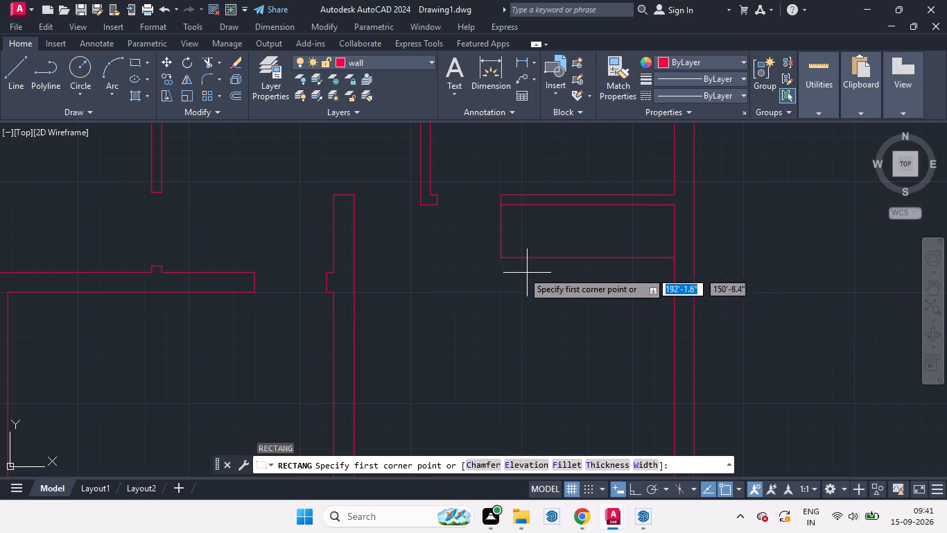
pyautogui.click(498, 206)
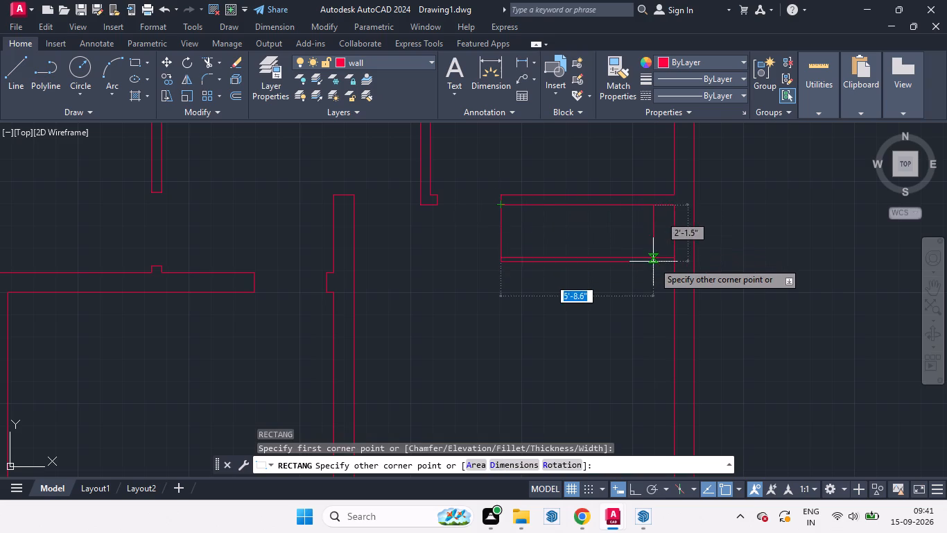
pyautogui.click(670, 261)
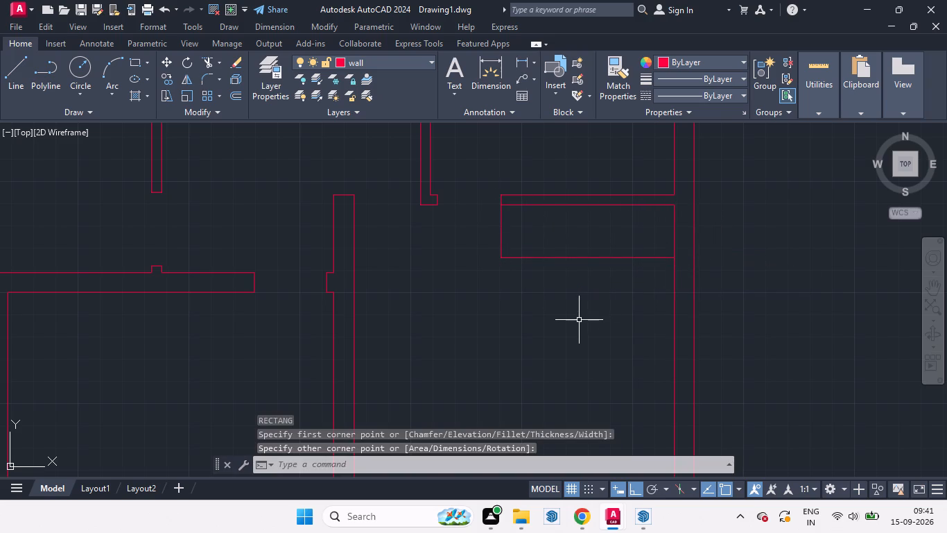
# Offset the strip's rectangle 1" inward.
pyautogui.press('o')
pyautogui.press('Return')
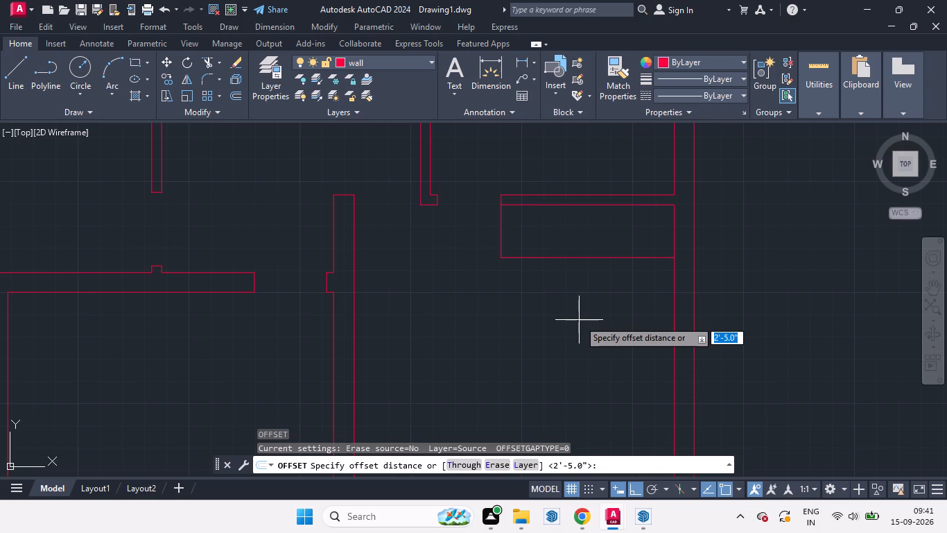
pyautogui.press('1')
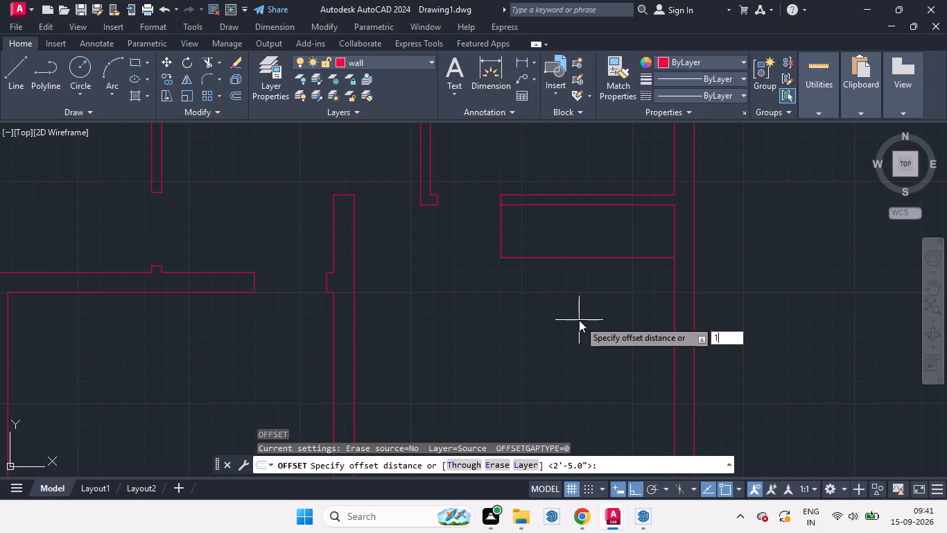
pyautogui.press('Return')
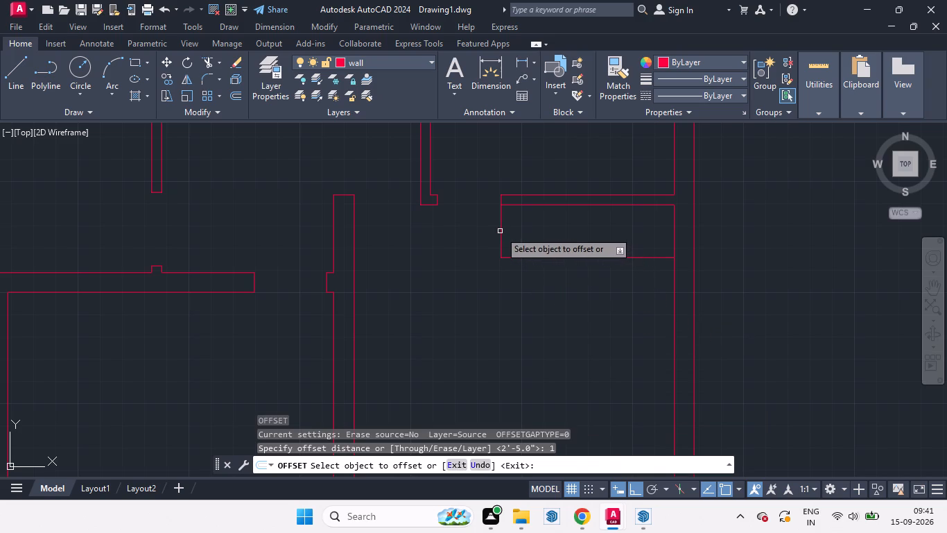
pyautogui.moveTo(500, 231); pyautogui.dragTo(544, 242)
pyautogui.click(544, 242)
pyautogui.scroll(-2, 596, 303)
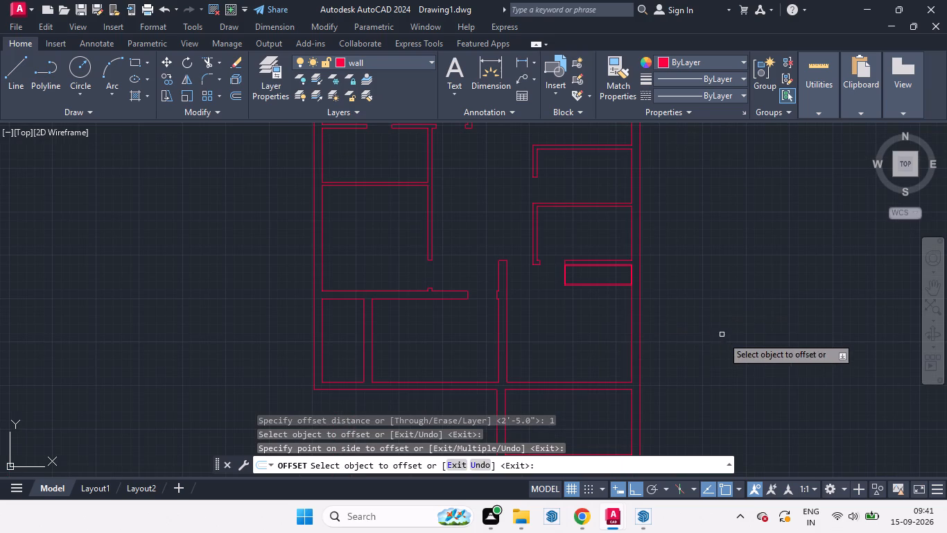
pyautogui.press('space')
# Change the colour of both the strip's rectangle and its inner offset to yellow 248,215,49.
pyautogui.scroll(-1, 783, 285)
pyautogui.moveTo(753, 330); pyautogui.dragTo(766, 384, button='middle')
pyautogui.scroll(5, 663, 346)
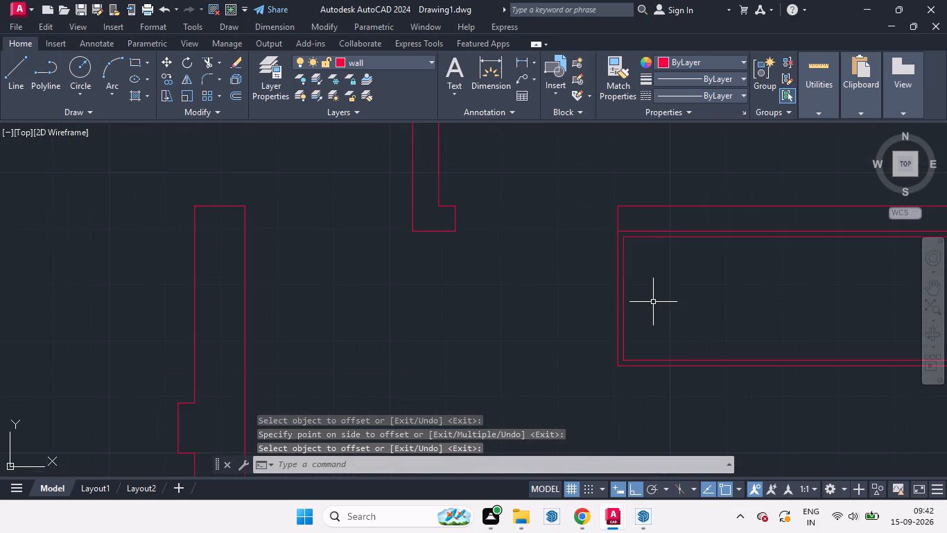
pyautogui.click(623, 292)
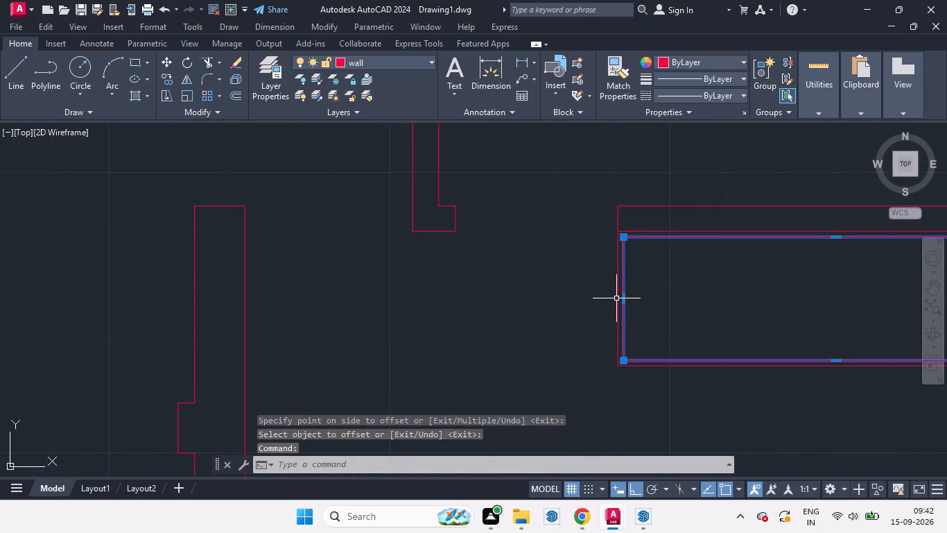
pyautogui.click(617, 298)
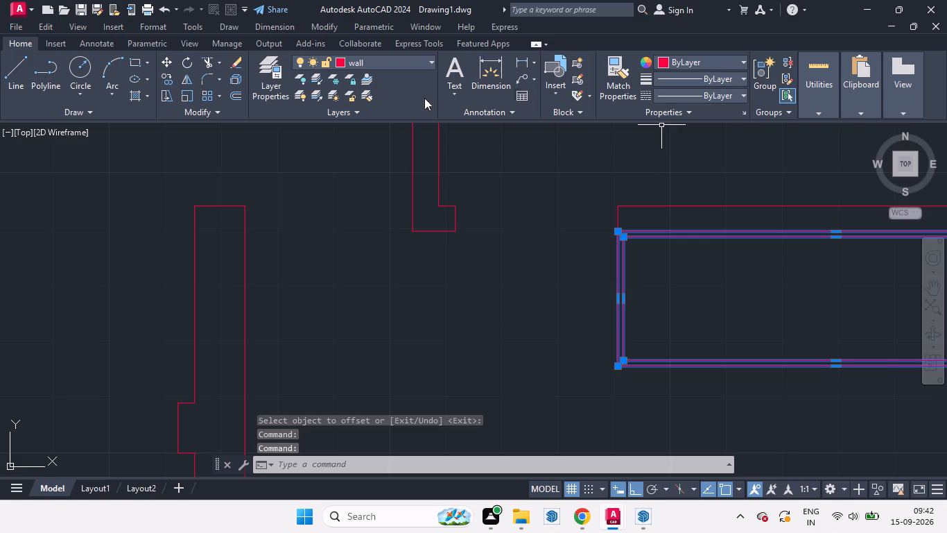
pyautogui.click(738, 60)
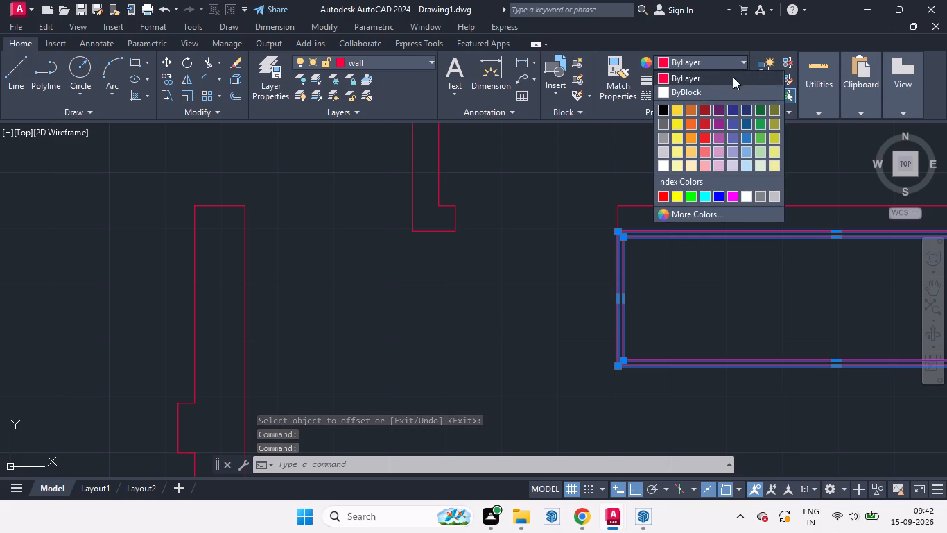
pyautogui.click(680, 105)
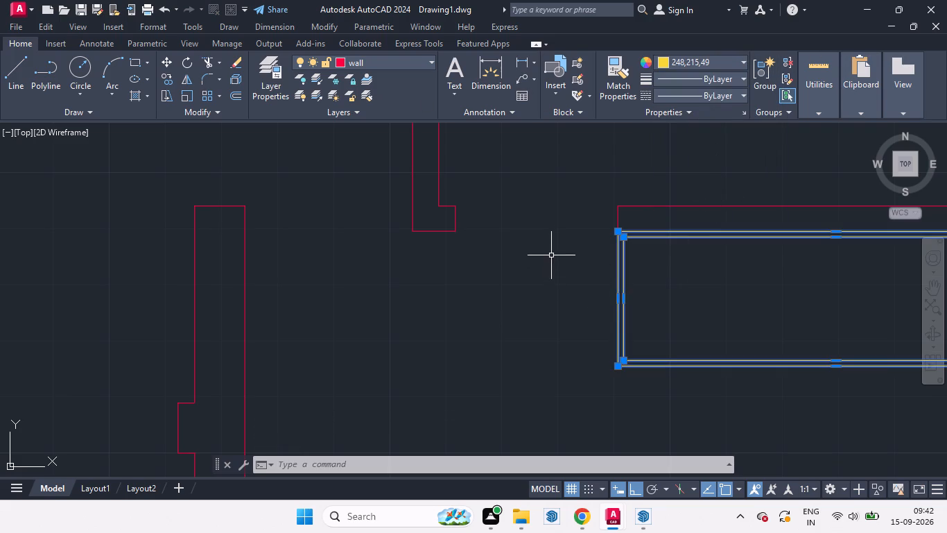
pyautogui.press('Escape')
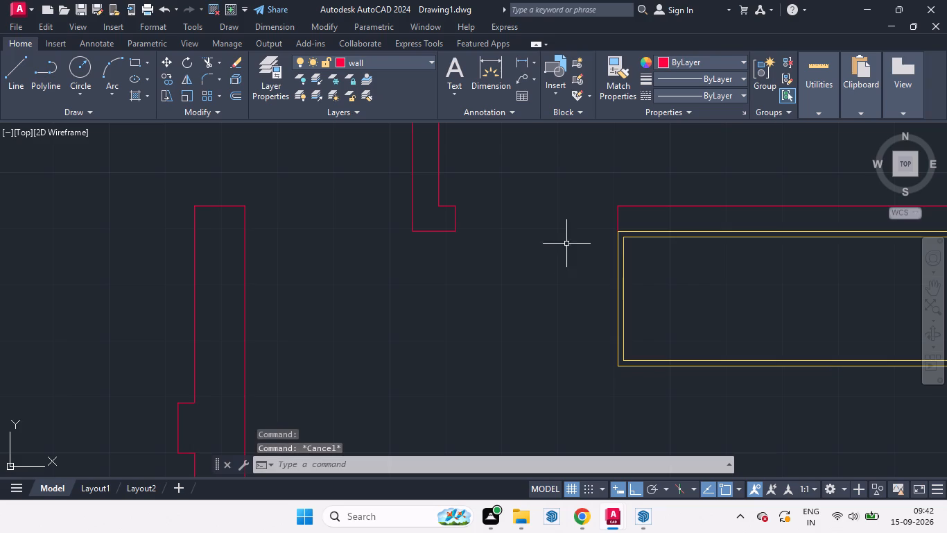
pyautogui.scroll(-1, 630, 151)
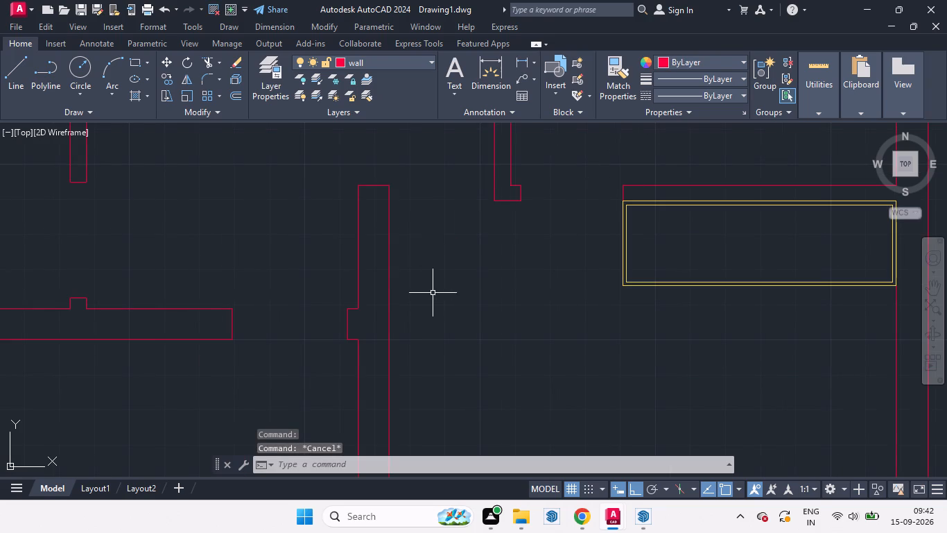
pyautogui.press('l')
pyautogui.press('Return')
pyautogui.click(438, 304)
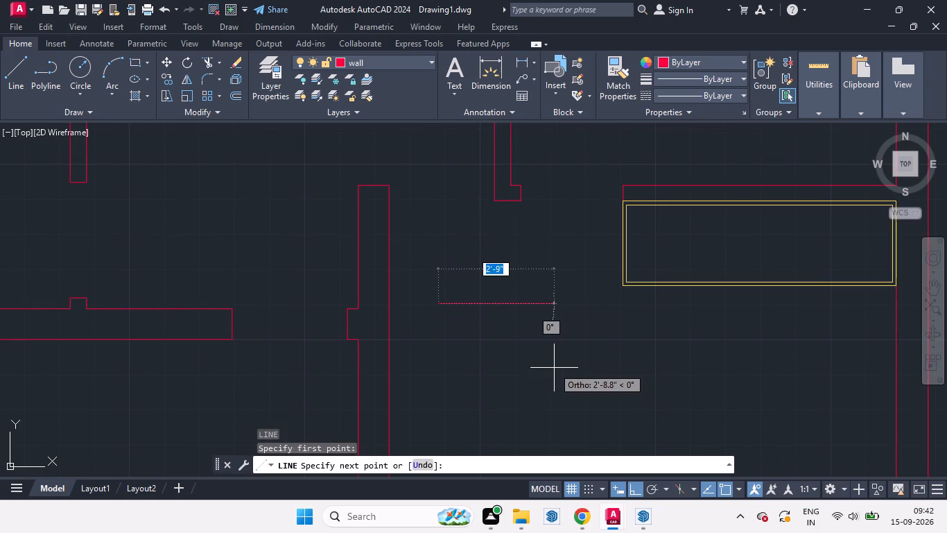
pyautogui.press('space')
# Offset the inner face of the middle-left room's right-hand wall 2' into the room.
pyautogui.scroll(-2, 518, 355)
pyautogui.moveTo(569, 344); pyautogui.dragTo(633, 381, button='middle')
pyautogui.scroll(1, 632, 375)
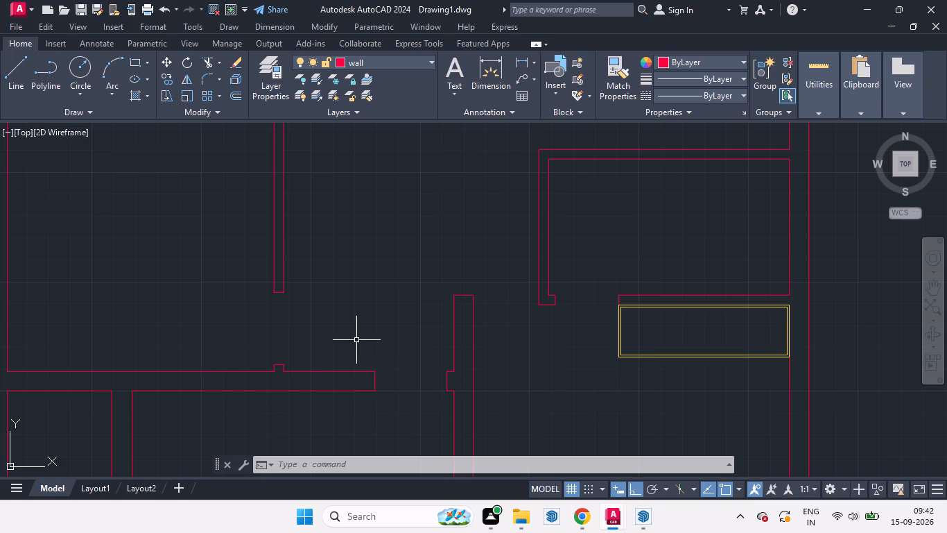
pyautogui.moveTo(316, 289); pyautogui.dragTo(440, 351, button='middle')
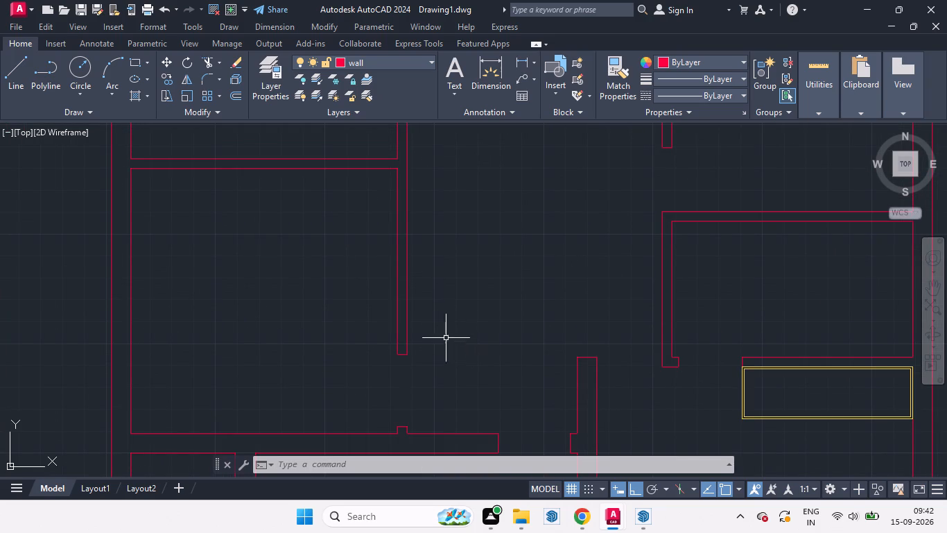
pyautogui.press('o')
pyautogui.press('Return')
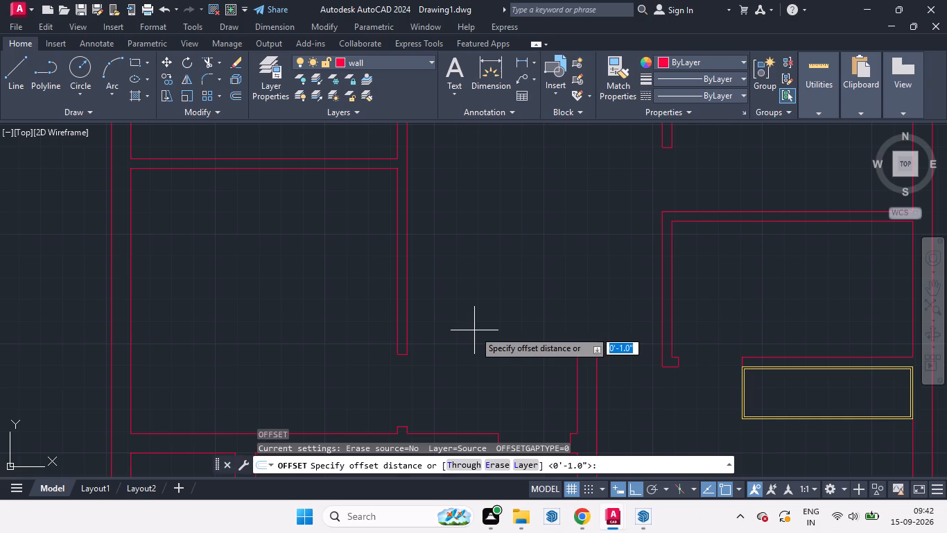
pyautogui.write("2'")
pyautogui.press('Return')
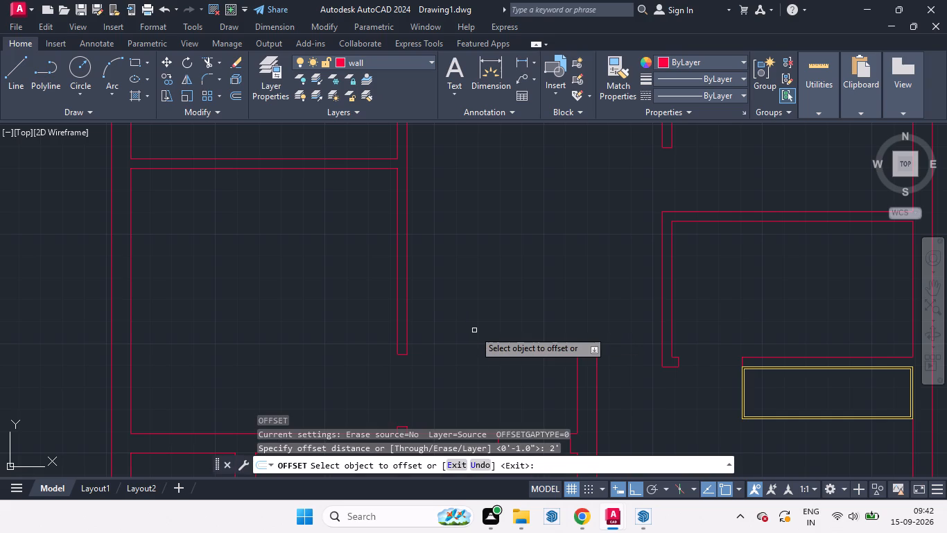
pyautogui.moveTo(397, 289); pyautogui.dragTo(372, 289)
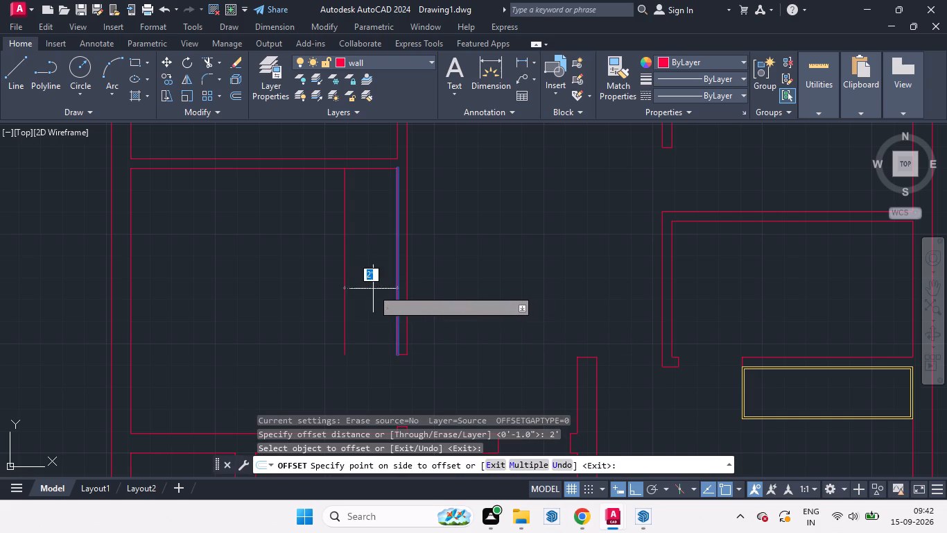
pyautogui.moveTo(372, 289); pyautogui.dragTo(370, 289)
pyautogui.click(369, 289)
pyautogui.press('space')
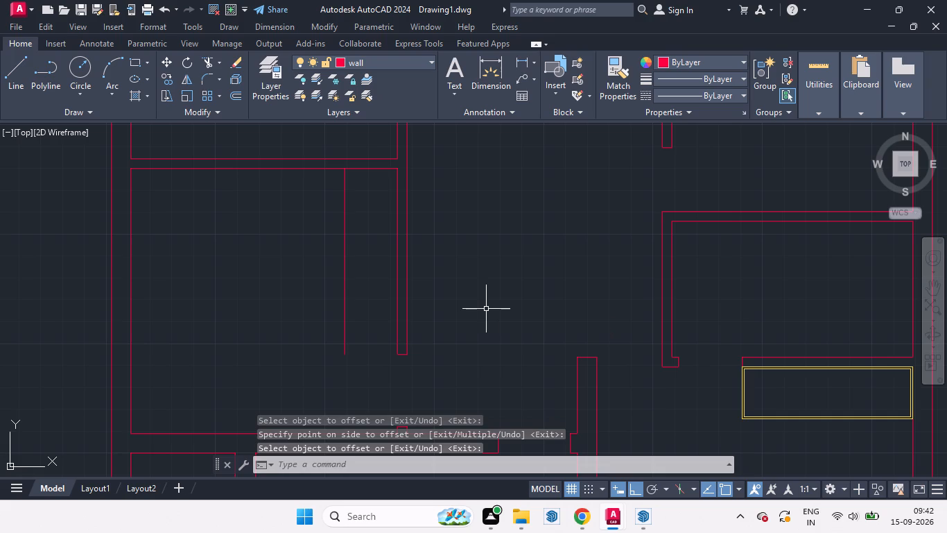
# Draw a horizontal line from the wall's inner face, just above its lower end, leftward past the 2' offset line.
pyautogui.press('l')
pyautogui.press('Return')
pyautogui.scroll(2, 401, 346)
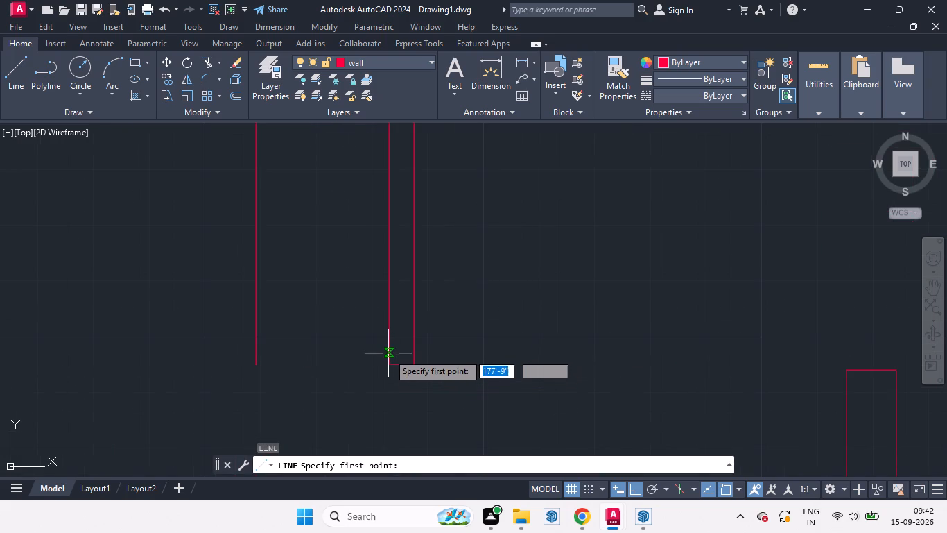
pyautogui.click(388, 352)
pyautogui.click(195, 325)
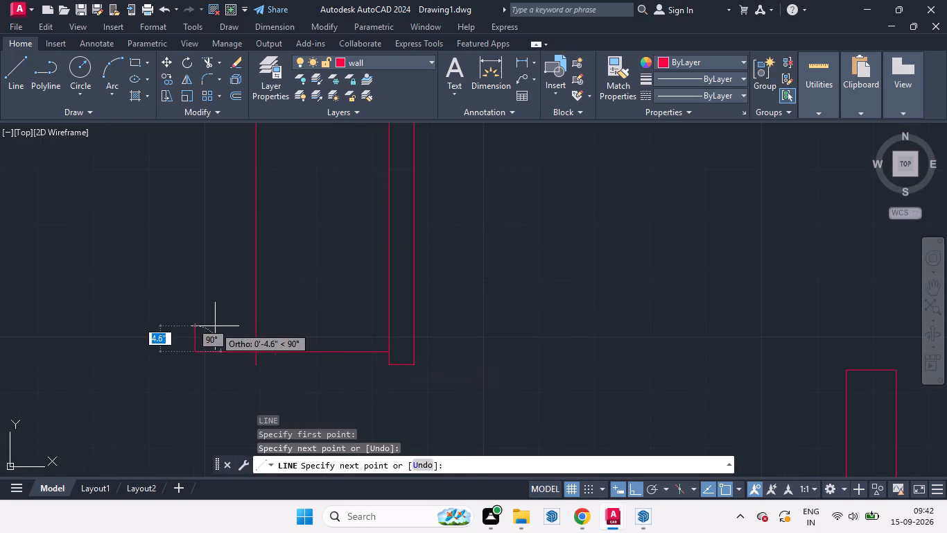
pyautogui.press('space')
# Trim the overhanging ends of the horizontal line and the 2' offset line so they meet at a clean corner.
pyautogui.write('tr')
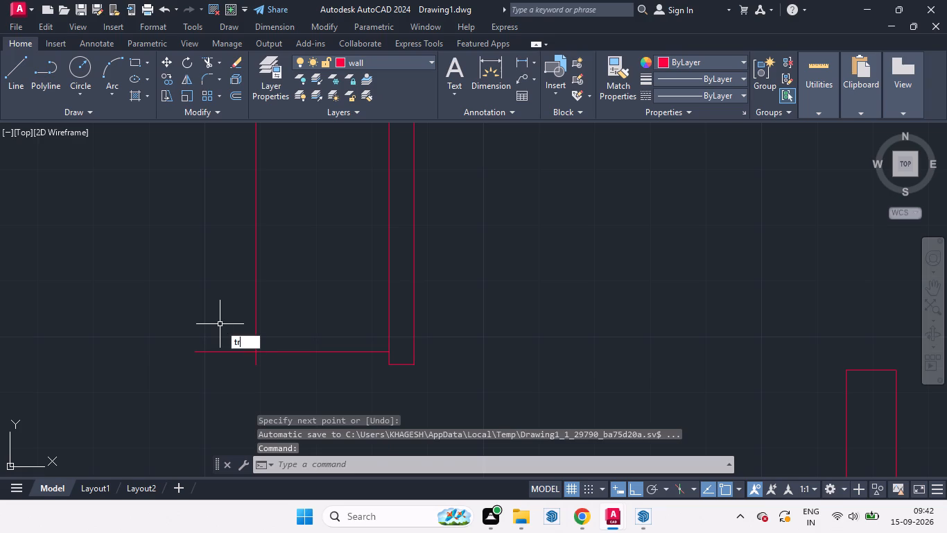
pyautogui.press('Return')
pyautogui.moveTo(228, 328); pyautogui.dragTo(262, 378)
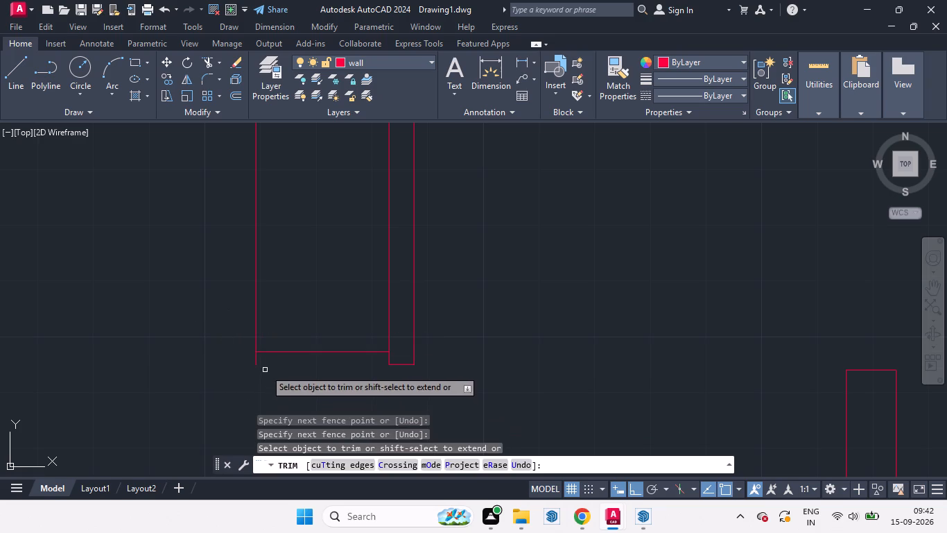
pyautogui.moveTo(261, 369); pyautogui.dragTo(236, 369)
pyautogui.moveTo(263, 362); pyautogui.dragTo(238, 362)
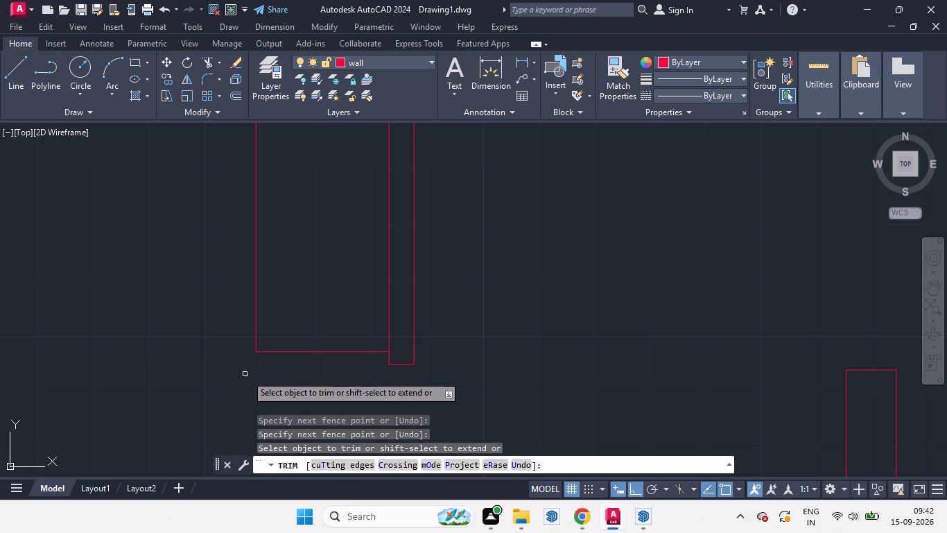
pyautogui.scroll(-2, 250, 376)
pyautogui.press('space')
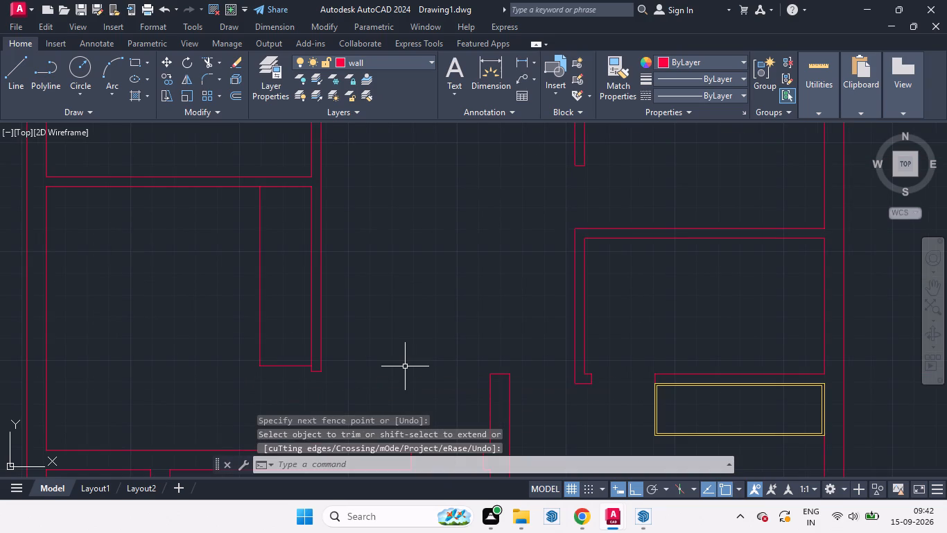
# Draw a rectangle over the 2' deep strip, from the room's upper-right inner corner to the strip's lower-left corner.
pyautogui.write('rec')
pyautogui.press('Return')
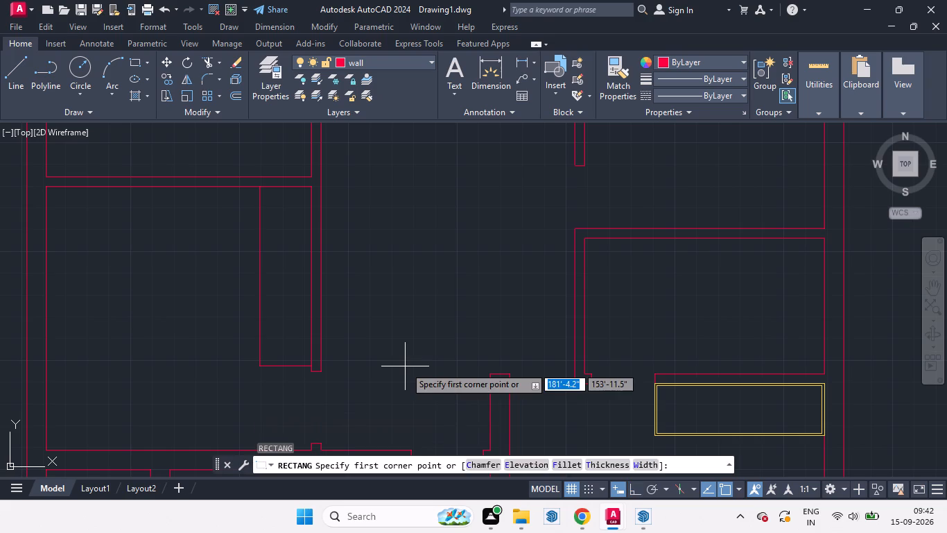
pyautogui.click(311, 185)
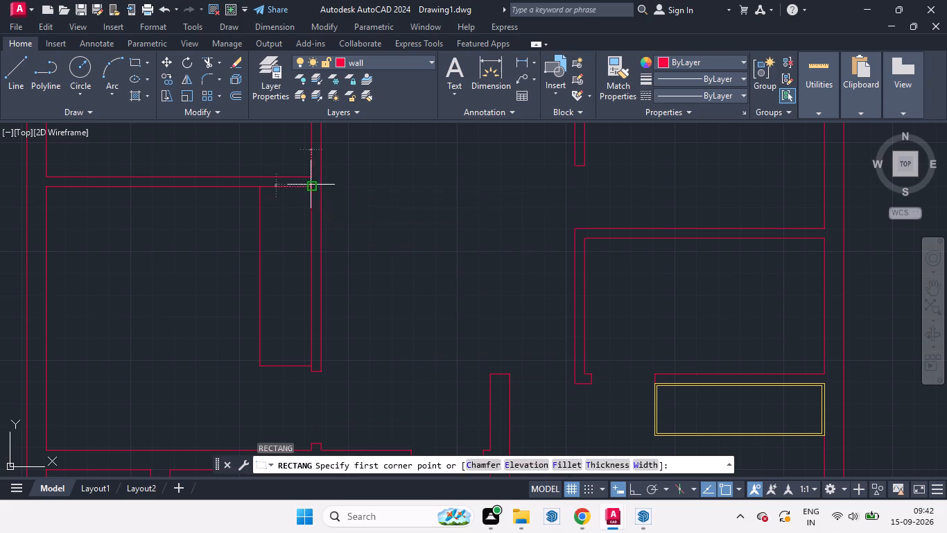
pyautogui.click(262, 369)
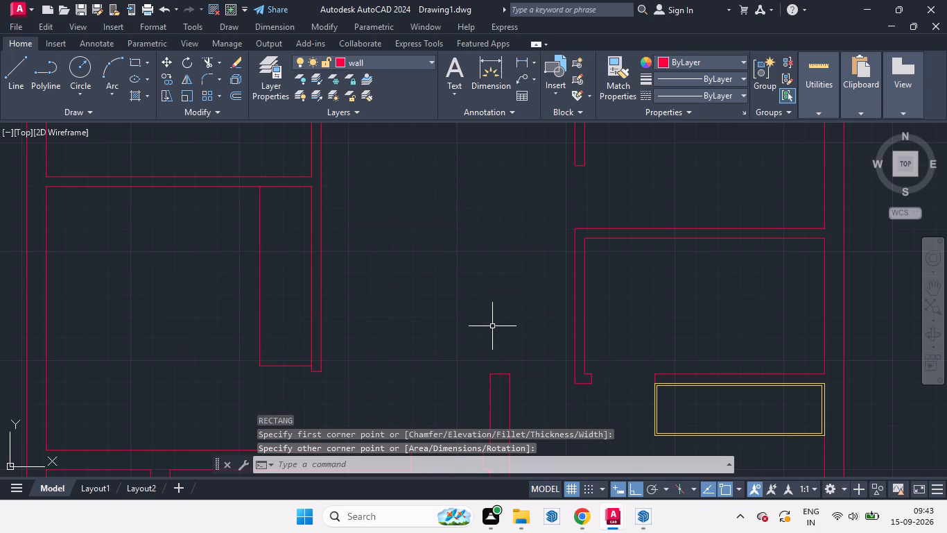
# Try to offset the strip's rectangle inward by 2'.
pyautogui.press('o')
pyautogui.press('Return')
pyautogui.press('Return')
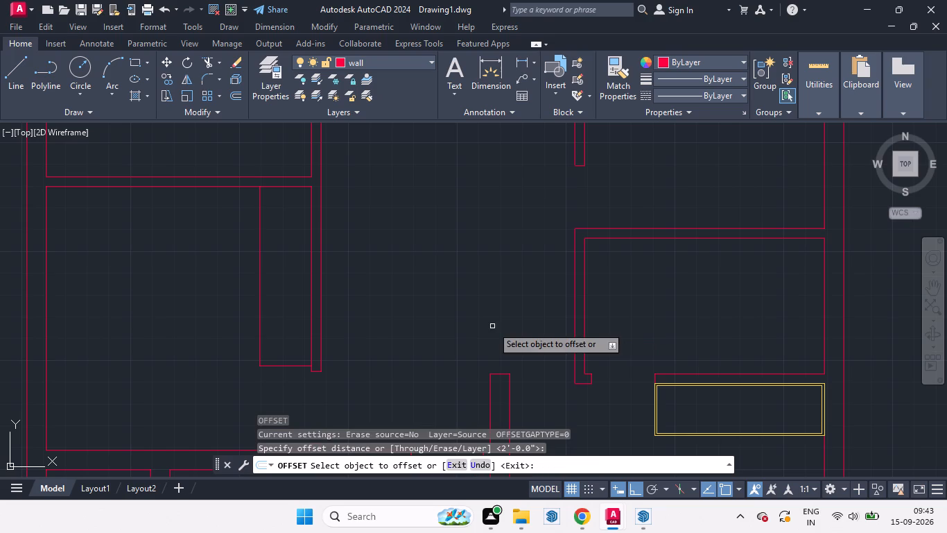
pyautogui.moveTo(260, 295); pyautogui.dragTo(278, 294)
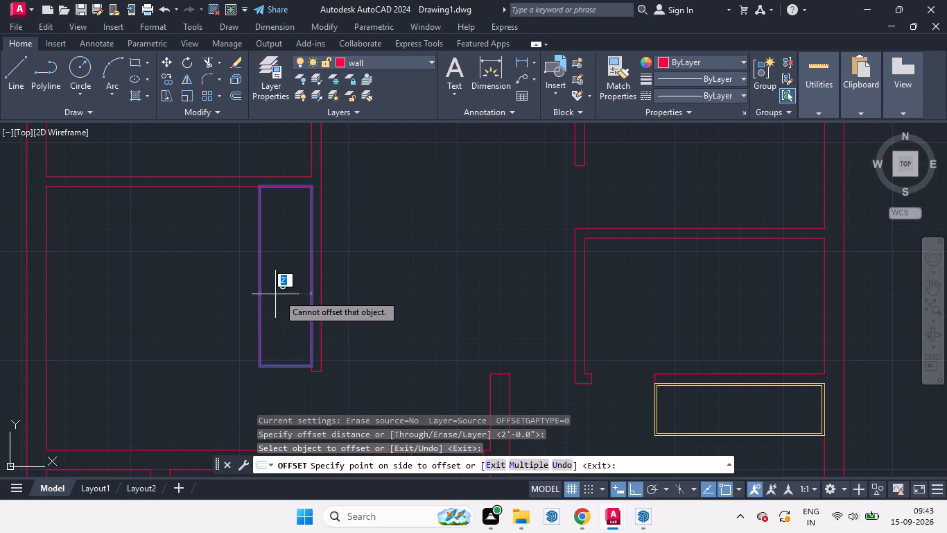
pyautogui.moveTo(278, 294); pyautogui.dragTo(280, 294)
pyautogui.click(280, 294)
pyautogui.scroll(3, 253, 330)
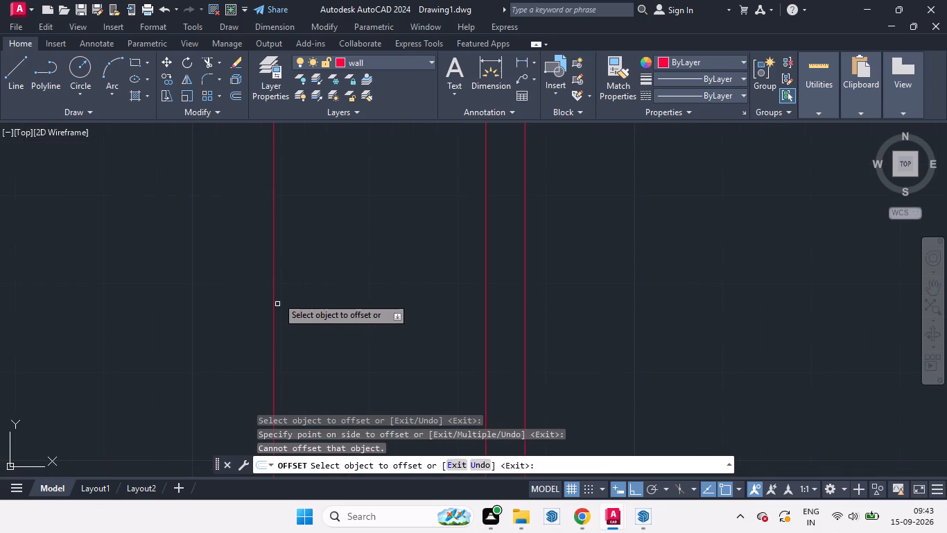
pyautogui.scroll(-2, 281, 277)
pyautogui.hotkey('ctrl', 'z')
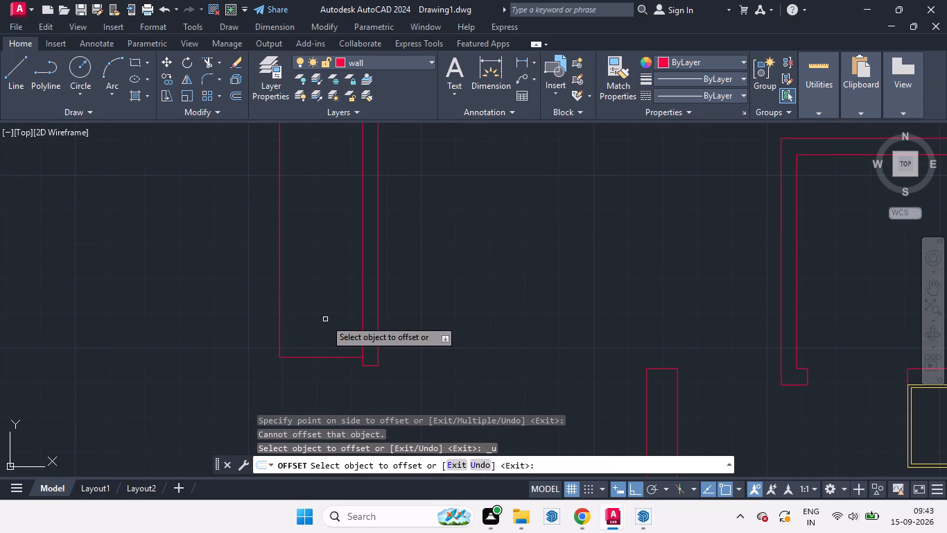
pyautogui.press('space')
# Offset the strip's rectangle 1" inward.
pyautogui.press('space')
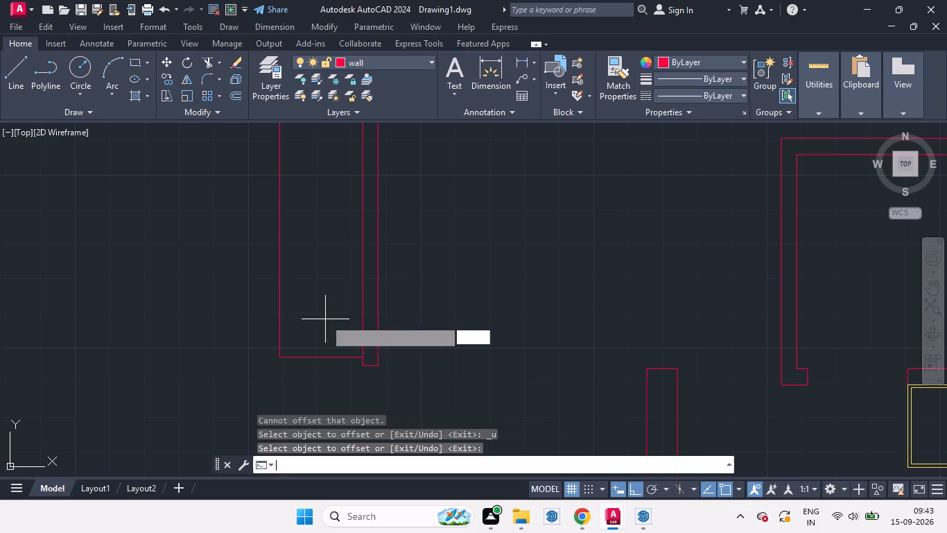
pyautogui.press('1')
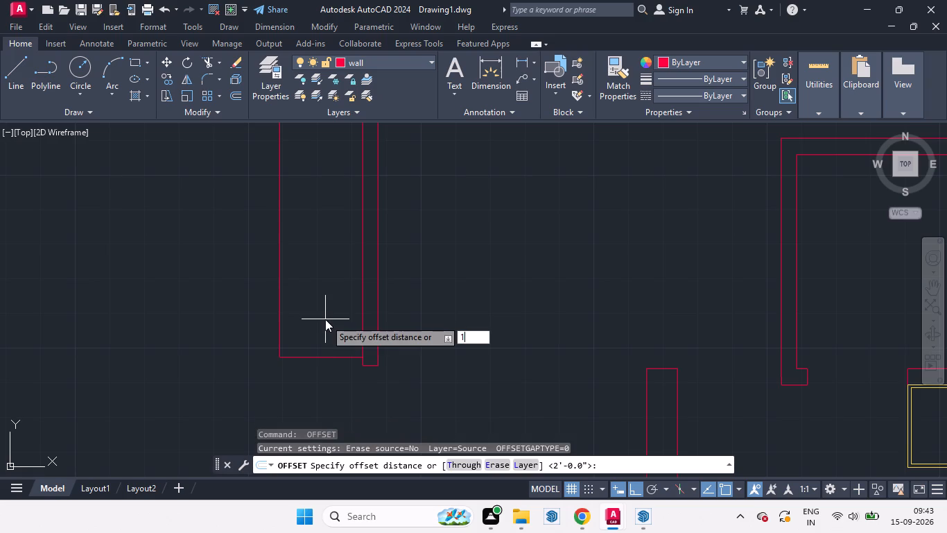
pyautogui.press('Return')
pyautogui.moveTo(279, 274); pyautogui.dragTo(302, 274)
pyautogui.click(302, 274)
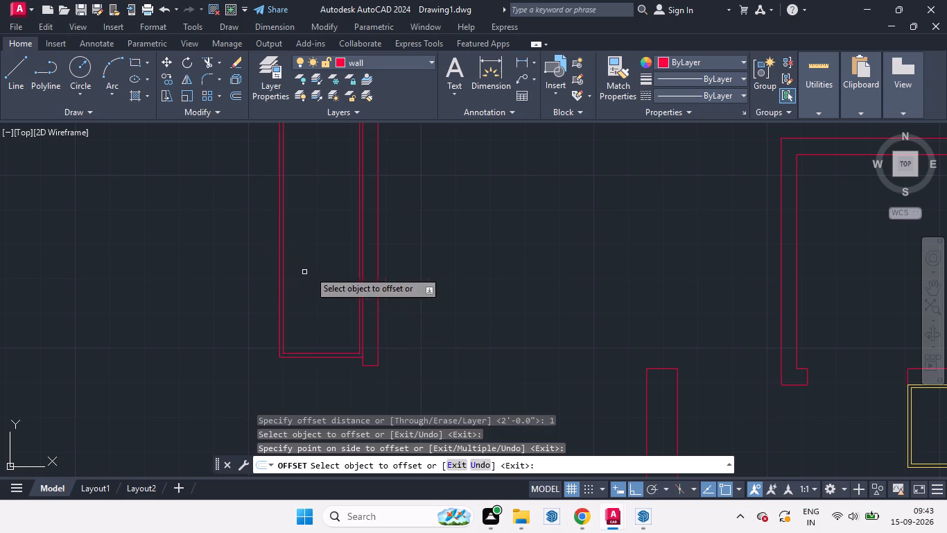
pyautogui.press('space')
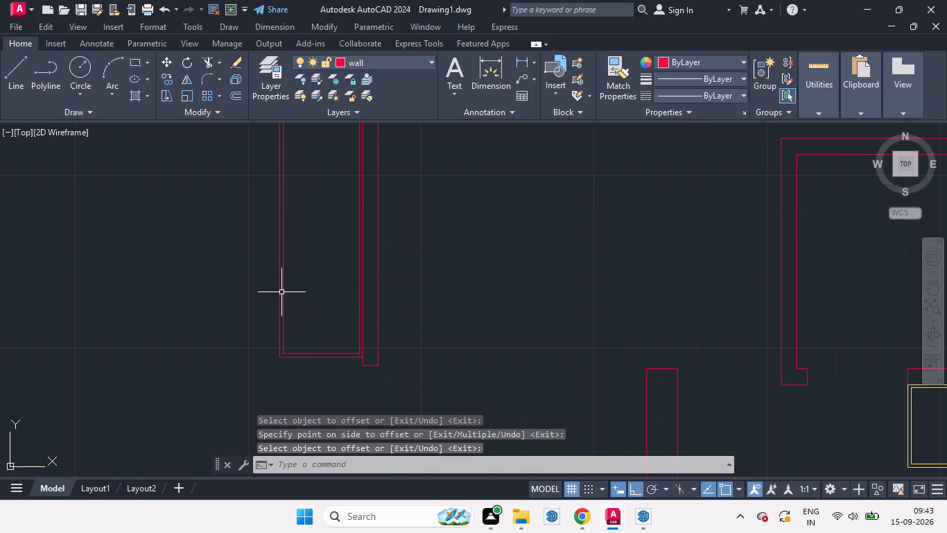
# Change the colour of both the strip's rectangle and its inner offset to yellow 248,215,49.
pyautogui.click(284, 292)
pyautogui.click(281, 298)
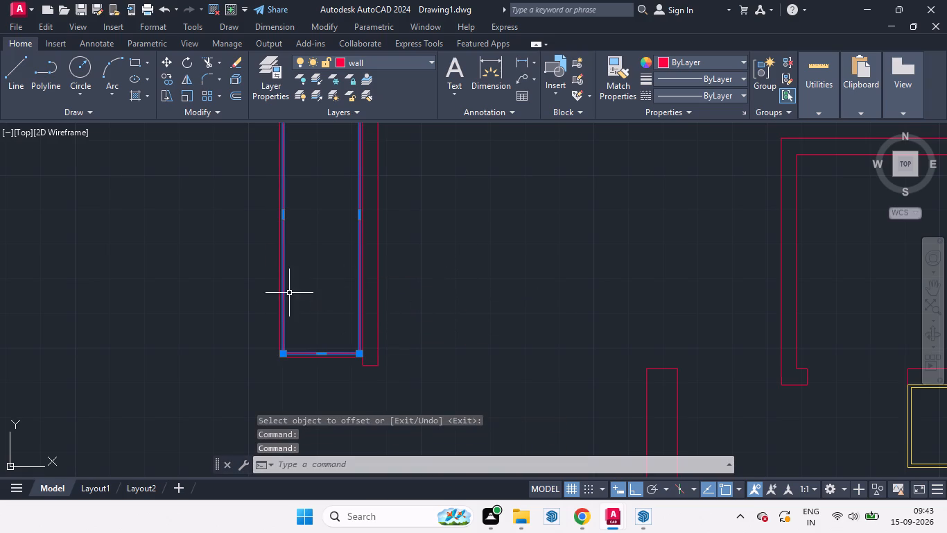
pyautogui.scroll(-1, 290, 290)
pyautogui.scroll(3, 290, 290)
pyautogui.click(261, 296)
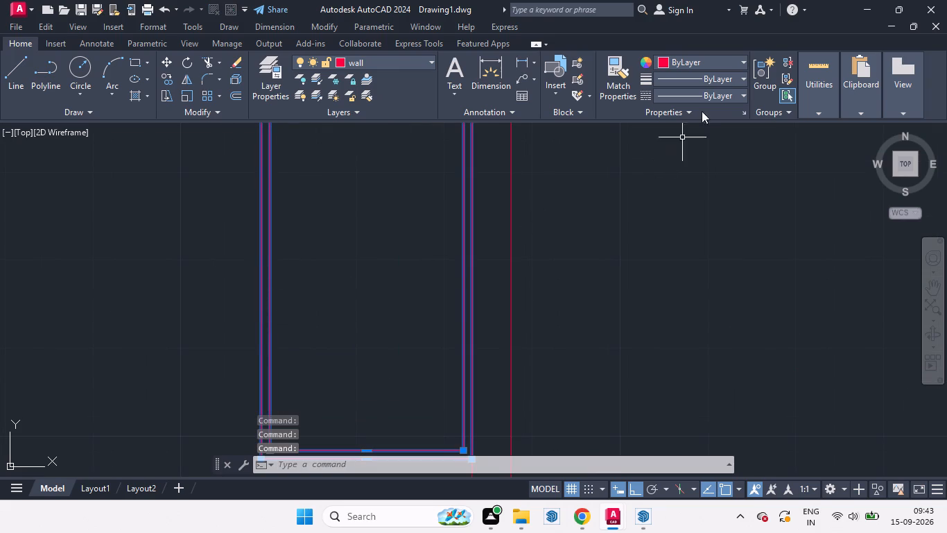
pyautogui.click(740, 65)
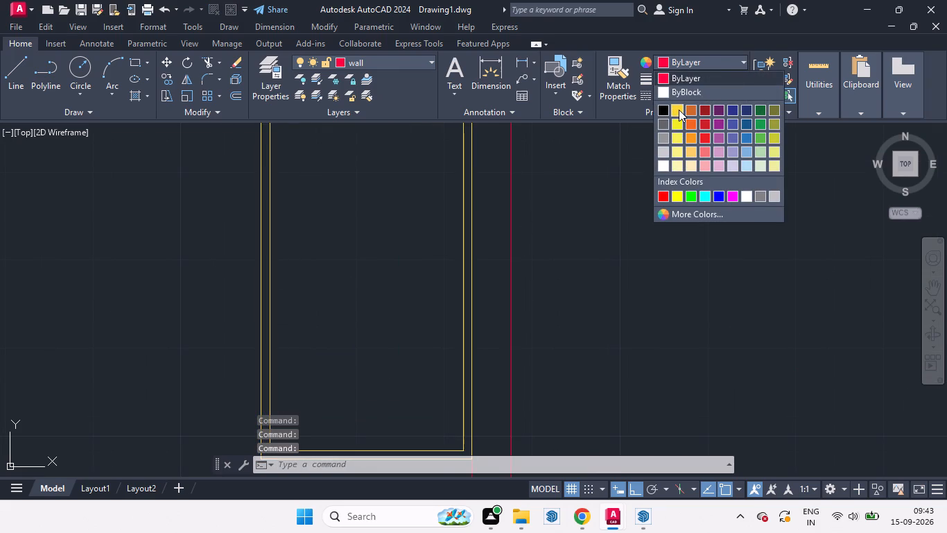
pyautogui.click(679, 110)
pyautogui.scroll(-4, 607, 266)
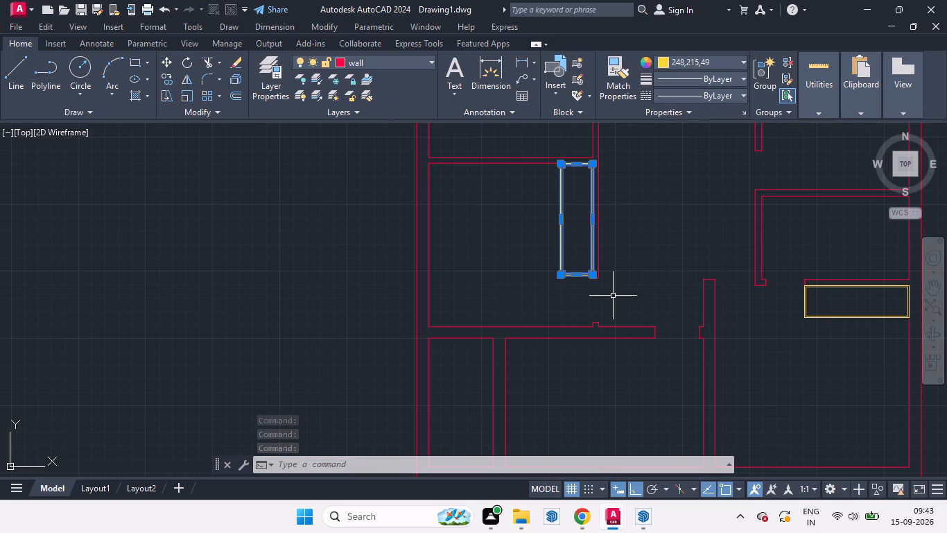
pyautogui.press('Escape')
# Draw a 2' line leftward from the upper-left room's right partition wall, continuing it vertically up past the top exterior wall.
pyautogui.moveTo(608, 296); pyautogui.dragTo(563, 302, button='middle')
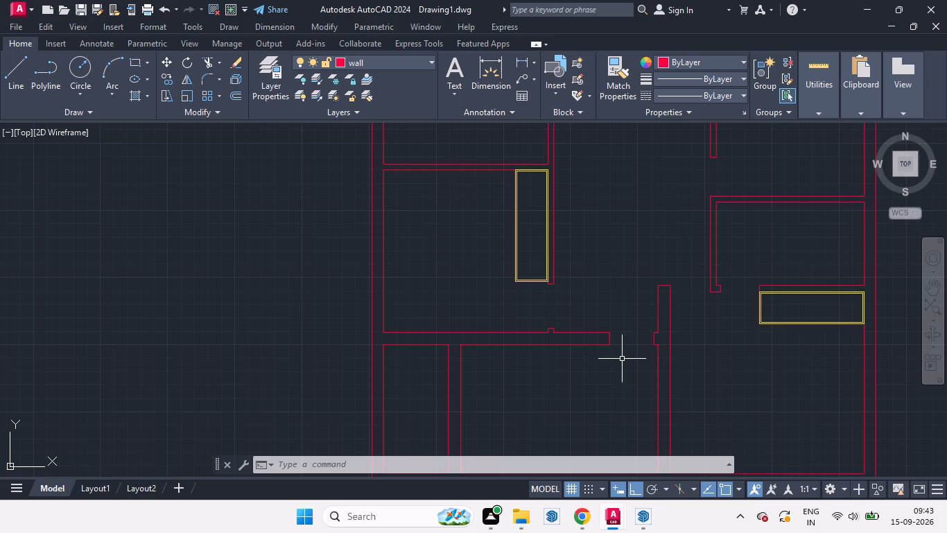
pyautogui.scroll(-1, 597, 369)
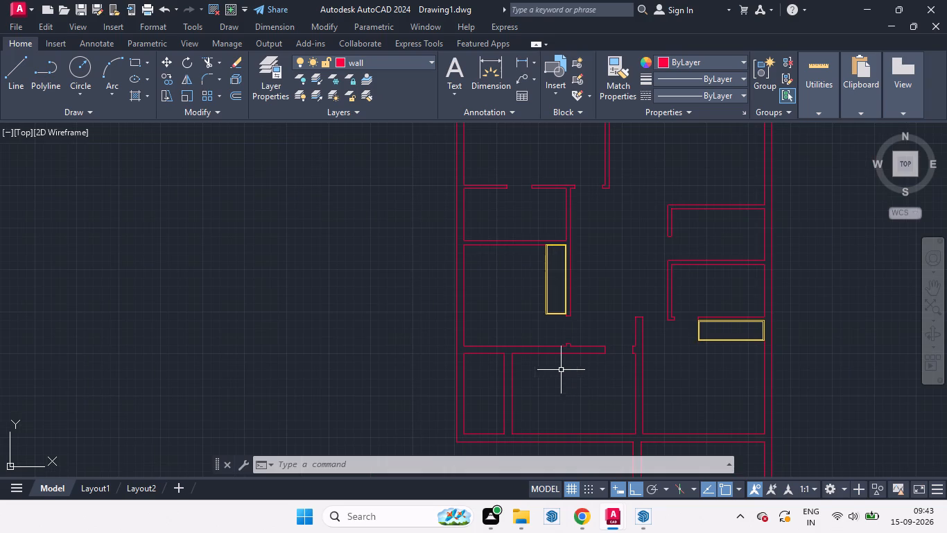
pyautogui.moveTo(628, 216); pyautogui.dragTo(582, 348, button='middle')
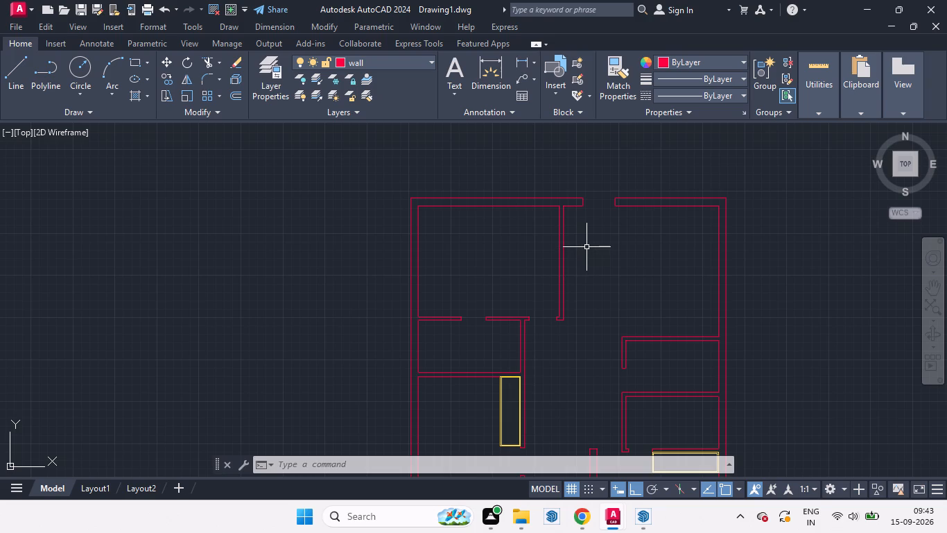
pyautogui.scroll(1, 589, 263)
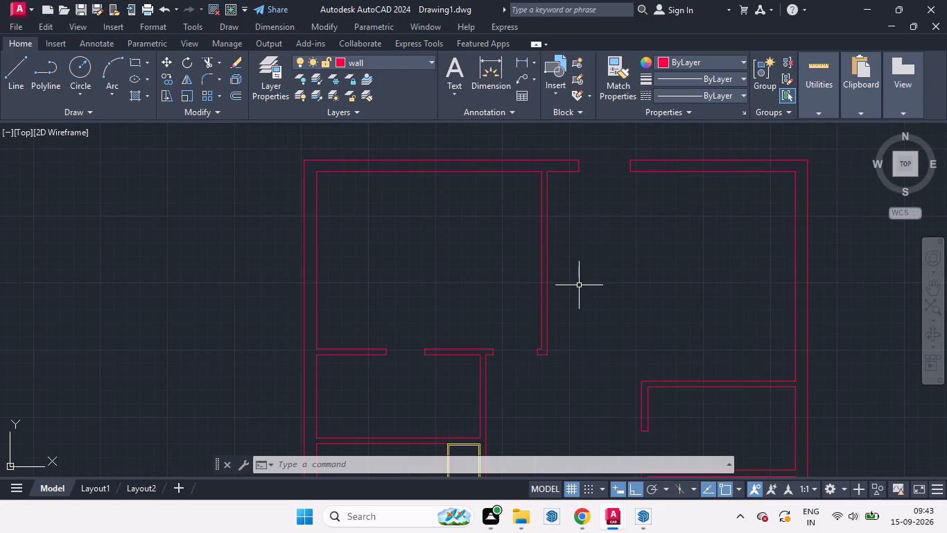
pyautogui.press('l')
pyautogui.press('Return')
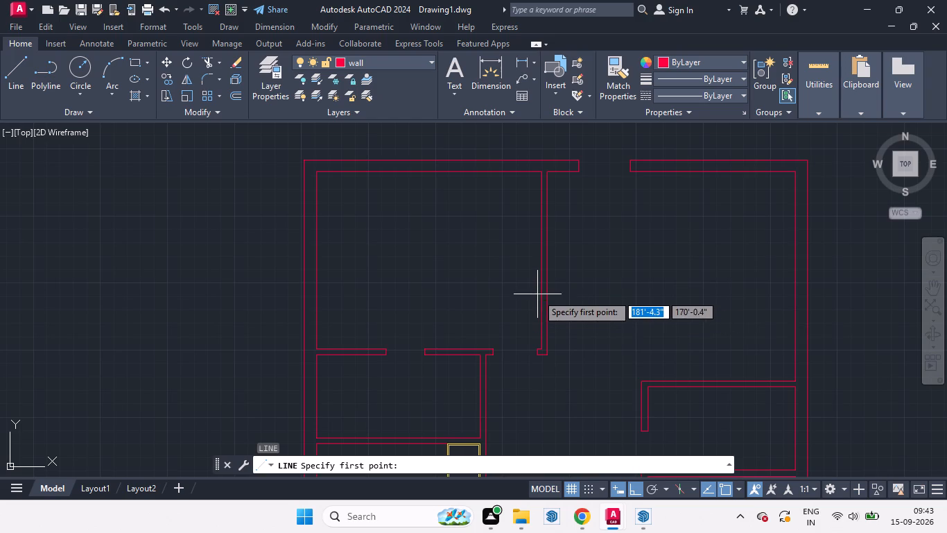
pyautogui.scroll(2, 540, 290)
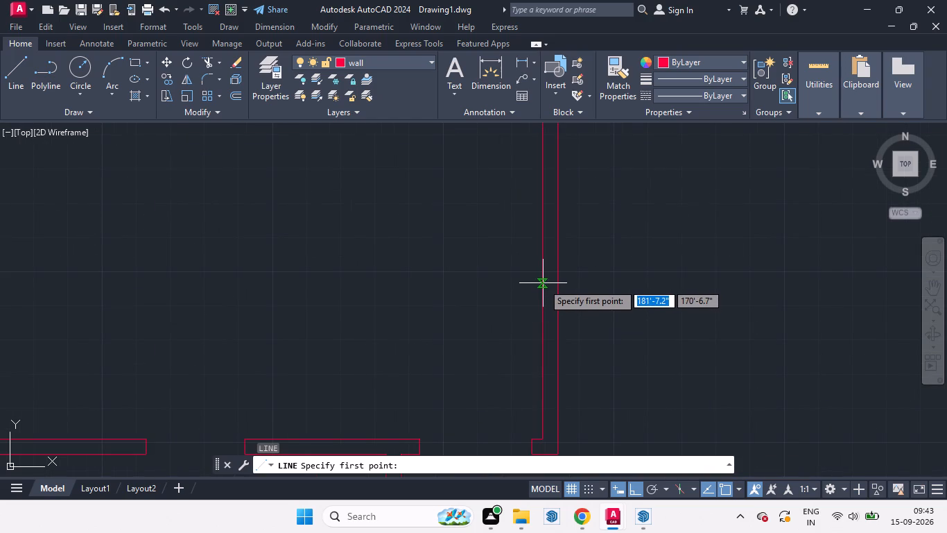
pyautogui.click(541, 283)
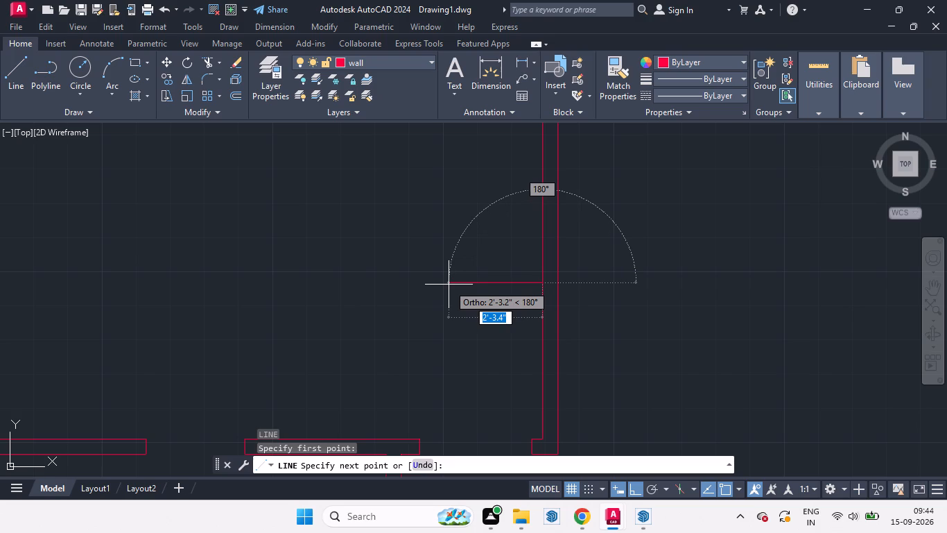
pyautogui.write("2'")
pyautogui.press('Return')
pyautogui.scroll(-3, 442, 294)
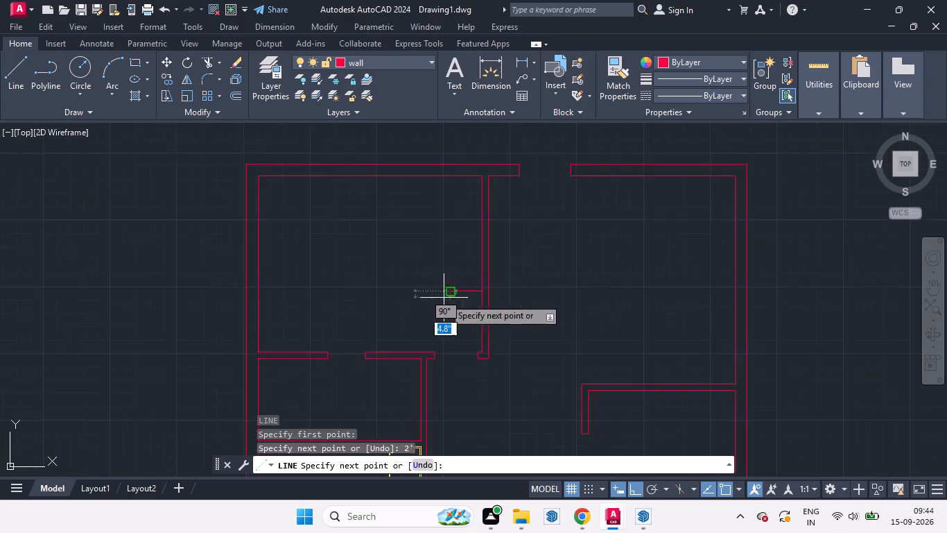
pyautogui.scroll(3, 454, 226)
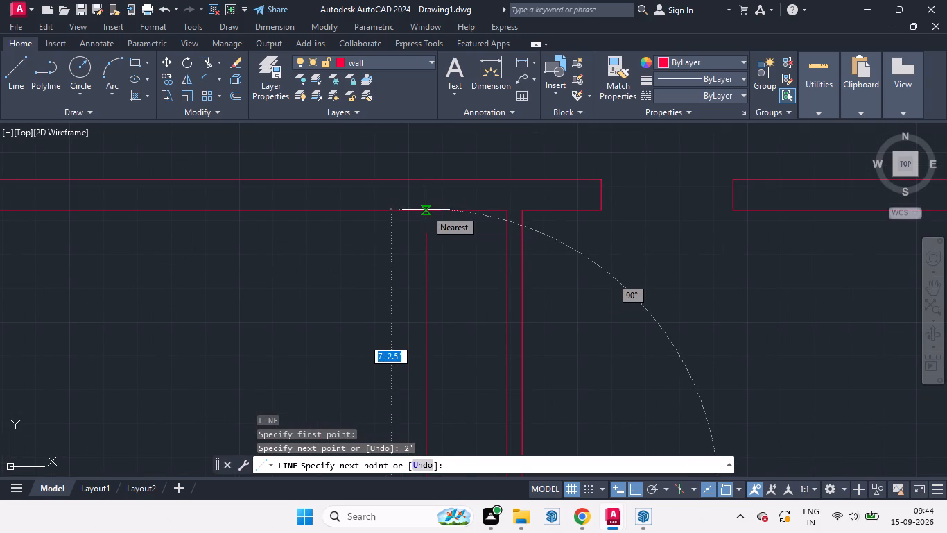
pyautogui.click(427, 156)
pyautogui.press('space')
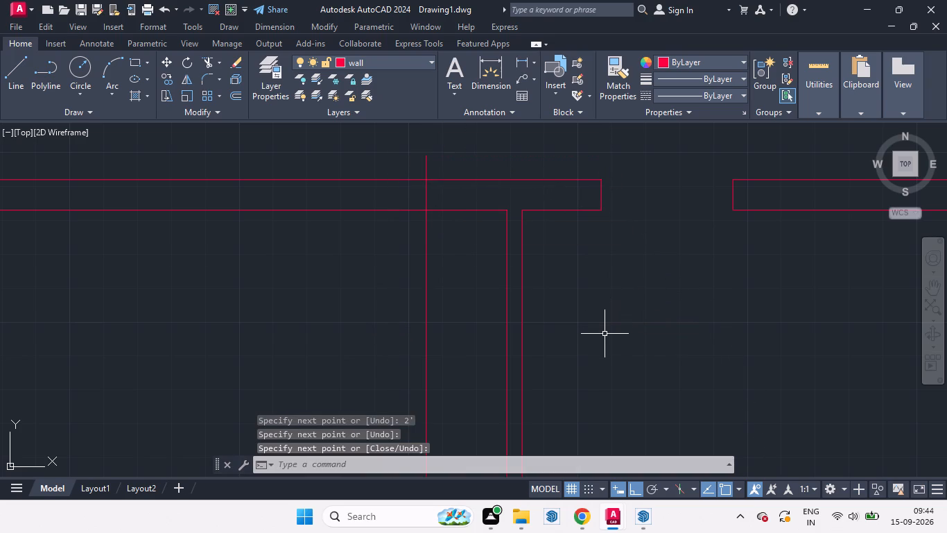
# Trim the parts of the vertical line that cross and extend beyond the top exterior wall.
pyautogui.write('tr')
pyautogui.press('Return')
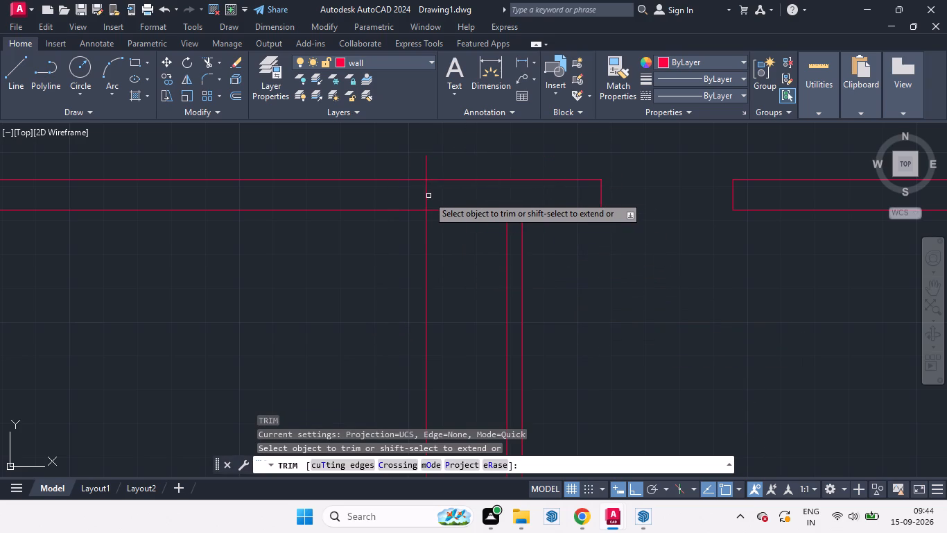
pyautogui.click(427, 195)
pyautogui.click(425, 164)
pyautogui.scroll(-2, 564, 231)
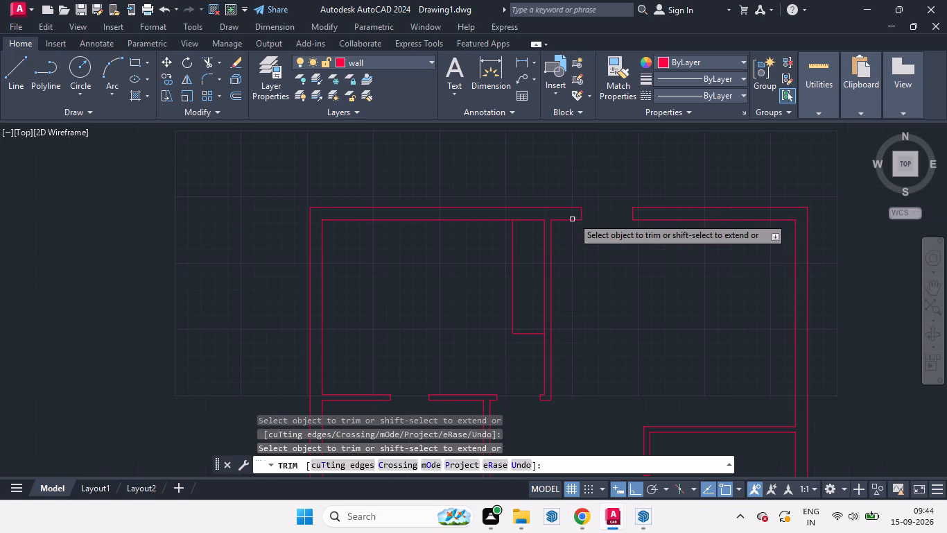
pyautogui.press('space')
# Set the current colour to yellow 248,215,49 and draw a rectangle over the upper-left room's strip, about 2' by 7'-2".
pyautogui.click(740, 64)
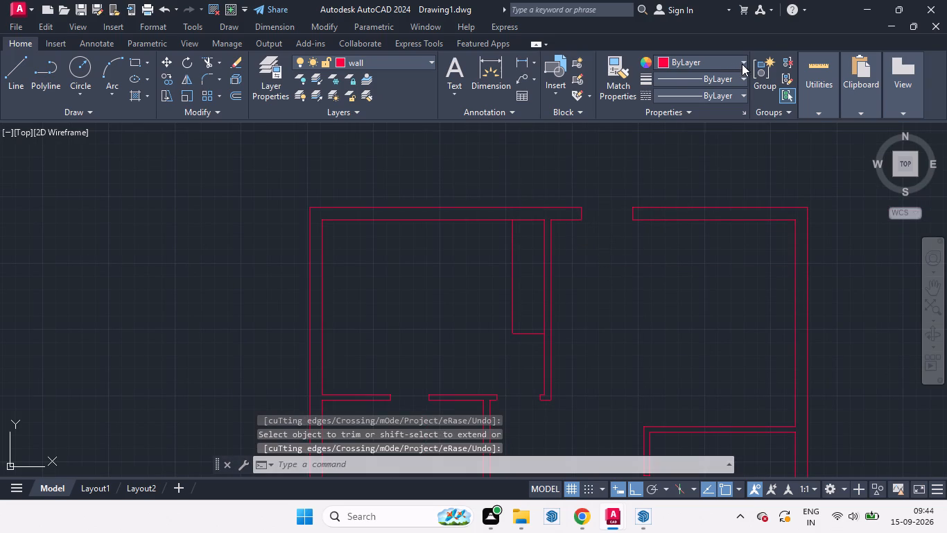
pyautogui.click(679, 105)
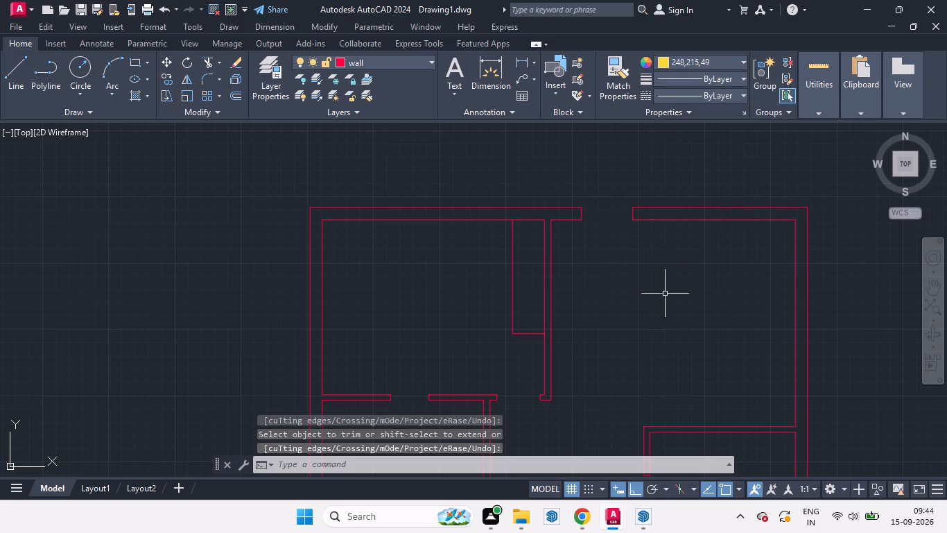
pyautogui.press('r')
pyautogui.press('e')
pyautogui.press('c')
pyautogui.press('Return')
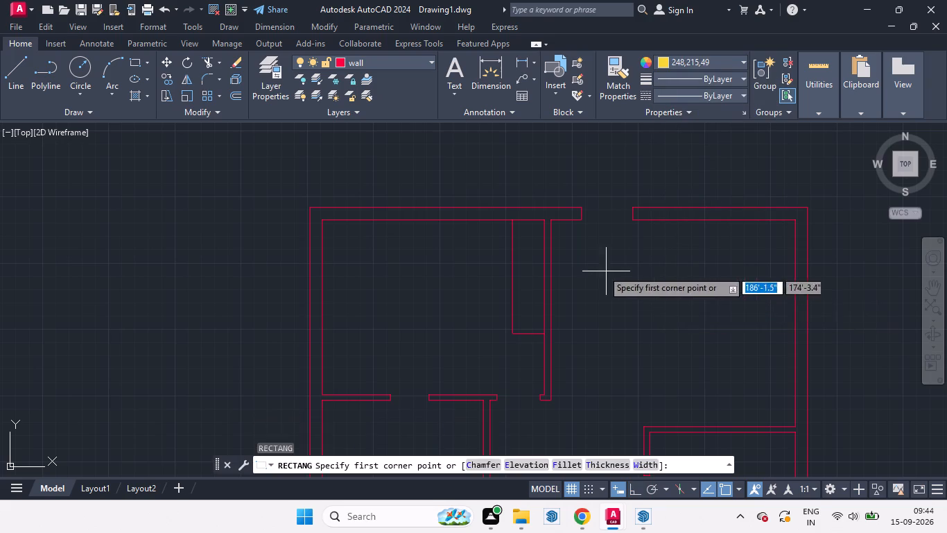
pyautogui.scroll(2, 572, 238)
pyautogui.click(502, 192)
pyautogui.scroll(-3, 506, 243)
pyautogui.scroll(4, 498, 275)
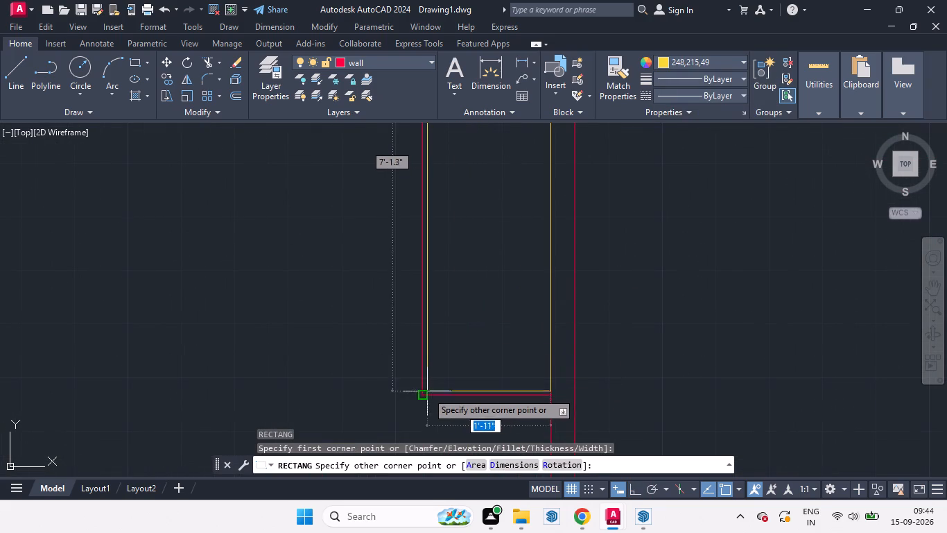
pyautogui.click(423, 393)
# Offset the upper-left room's yellow rectangle 1" inward.
pyautogui.press('o')
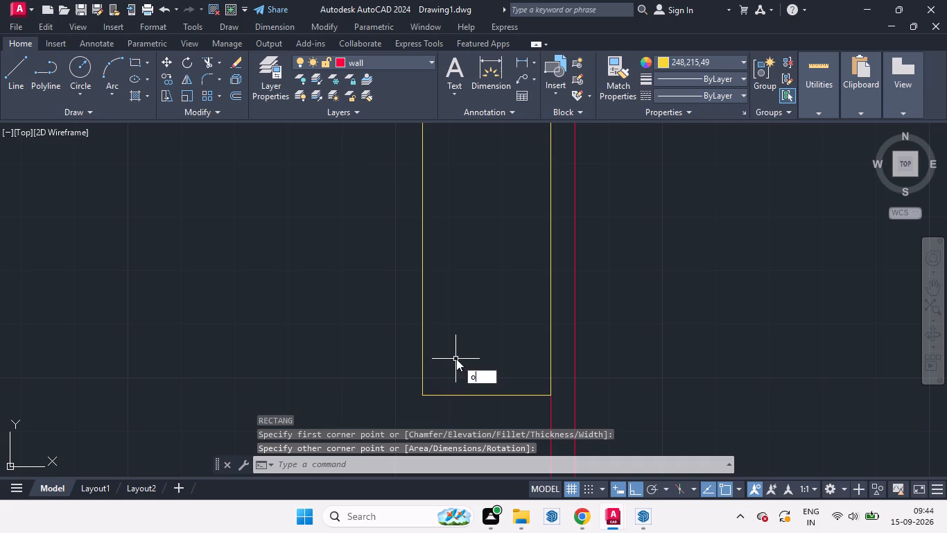
pyautogui.press('Return')
pyautogui.press('Return')
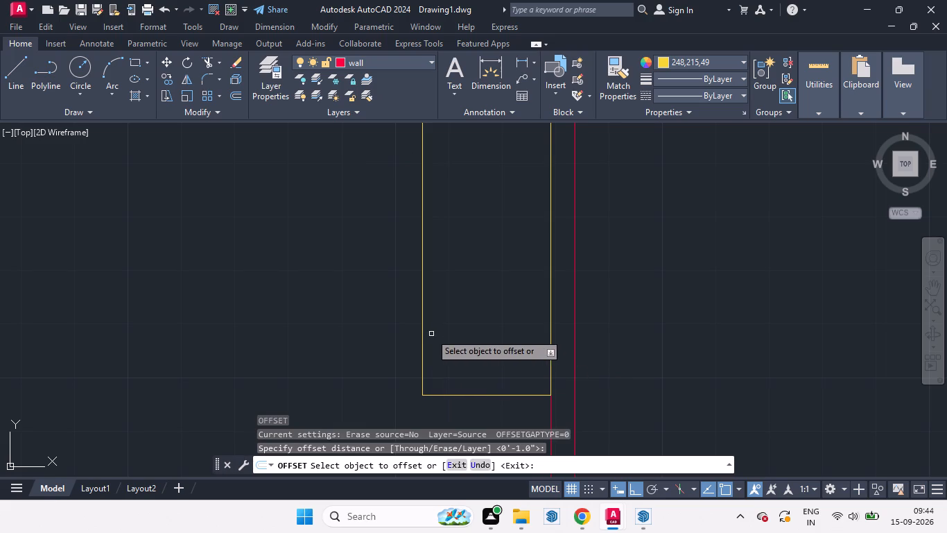
pyautogui.moveTo(424, 320); pyautogui.dragTo(429, 319)
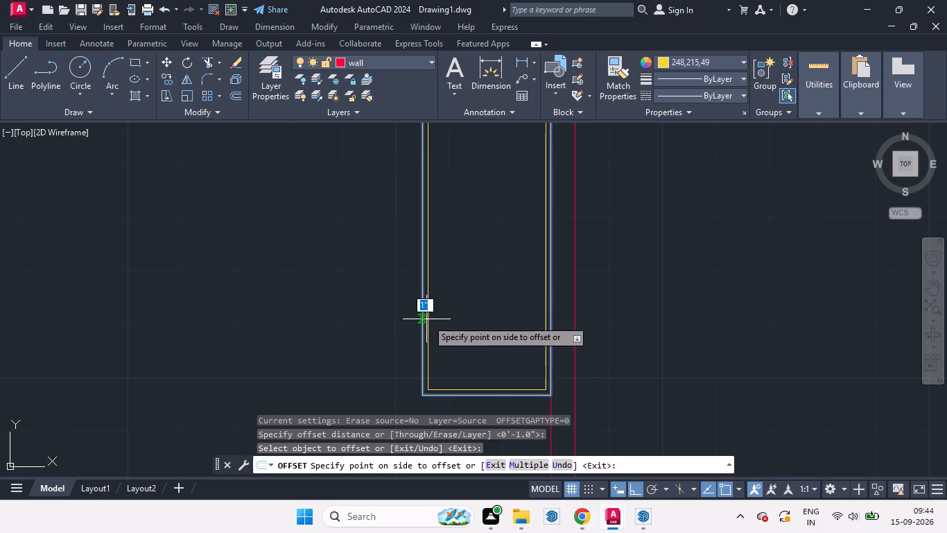
pyautogui.moveTo(429, 319); pyautogui.dragTo(446, 319)
pyautogui.click(446, 319)
pyautogui.press('space')
pyautogui.scroll(-2, 604, 322)
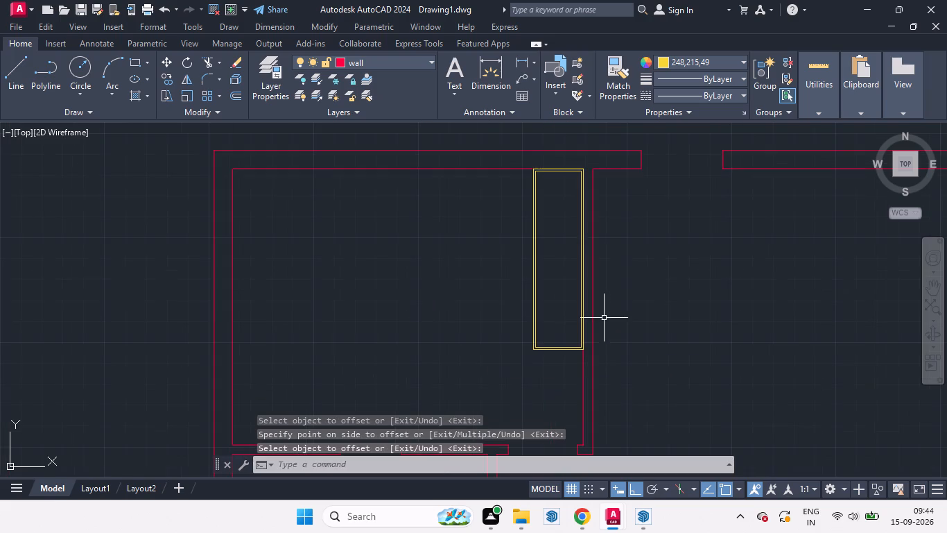
# Draw a lengthwise centre line inside the horizontal built-in by the right exterior wall, between the inner outline's short sides.
pyautogui.moveTo(622, 329); pyautogui.dragTo(557, 286, button='middle')
pyautogui.scroll(-2, 574, 287)
pyautogui.moveTo(600, 320); pyautogui.dragTo(521, 249, button='middle')
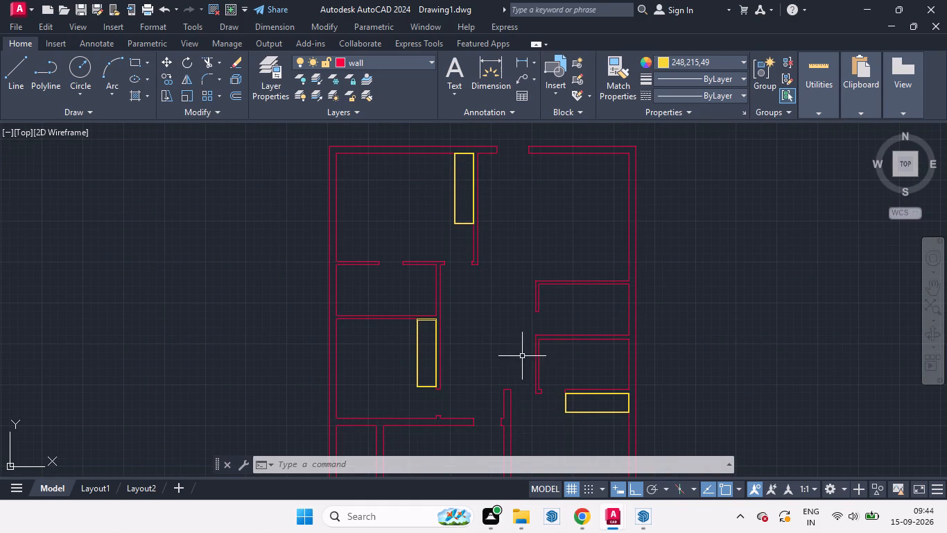
pyautogui.moveTo(571, 407); pyautogui.dragTo(483, 340, button='middle')
pyautogui.scroll(3, 481, 344)
pyautogui.moveTo(492, 340); pyautogui.dragTo(450, 328, button='middle')
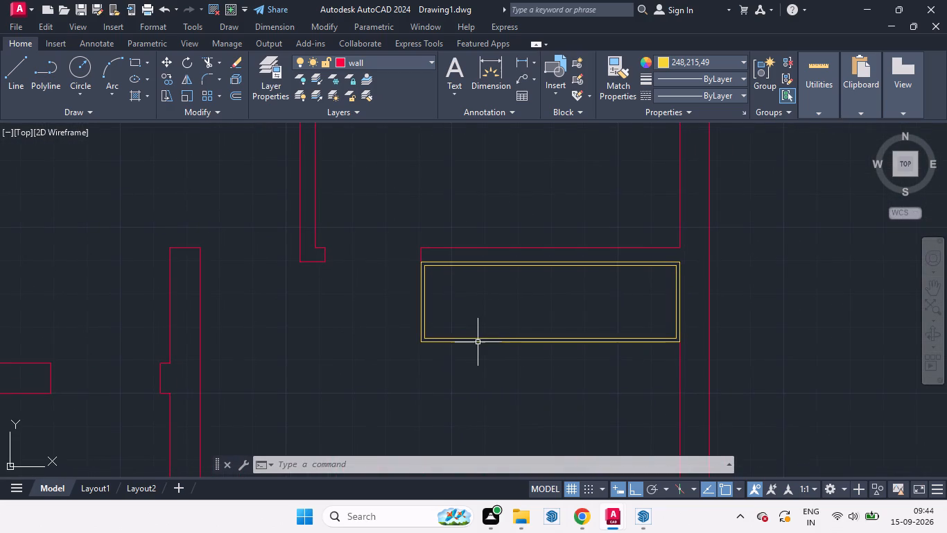
pyautogui.press('l')
pyautogui.press('Return')
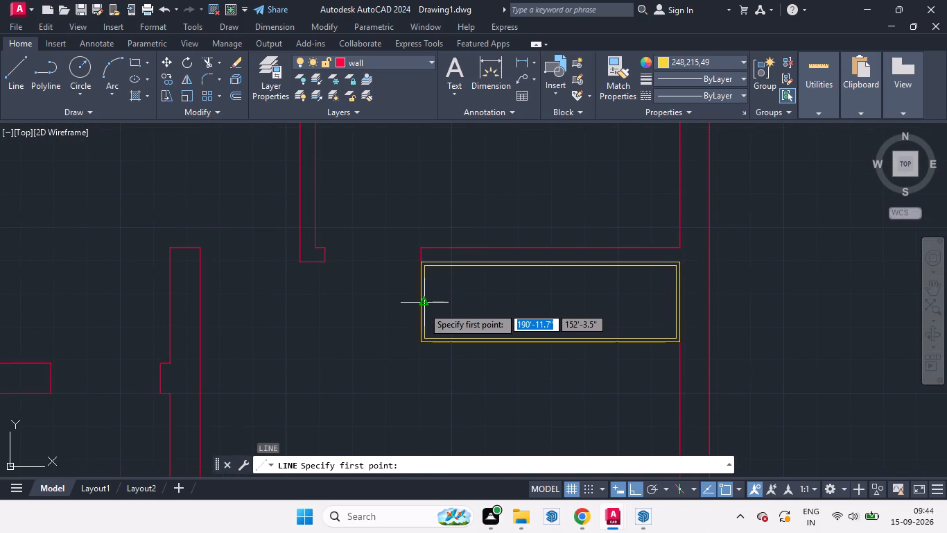
pyautogui.click(423, 307)
pyautogui.scroll(3, 656, 312)
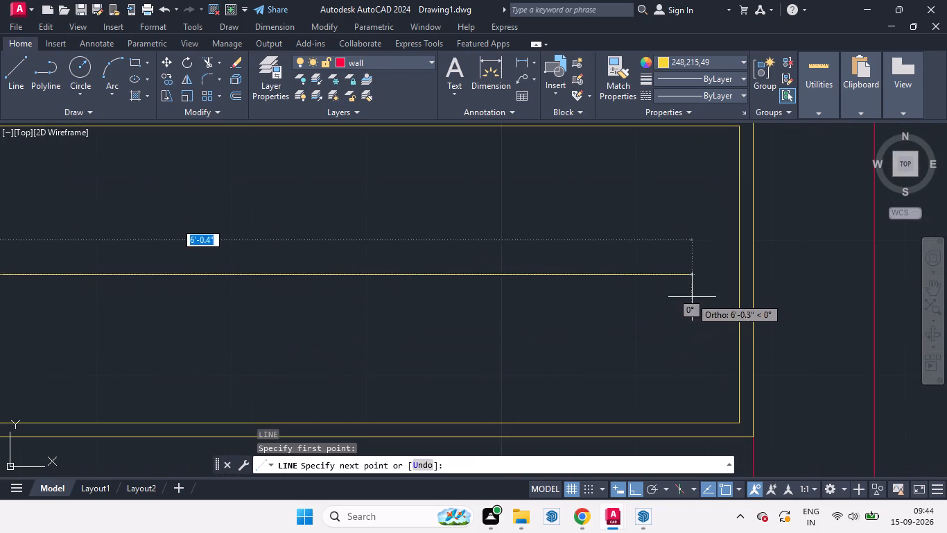
pyautogui.click(739, 276)
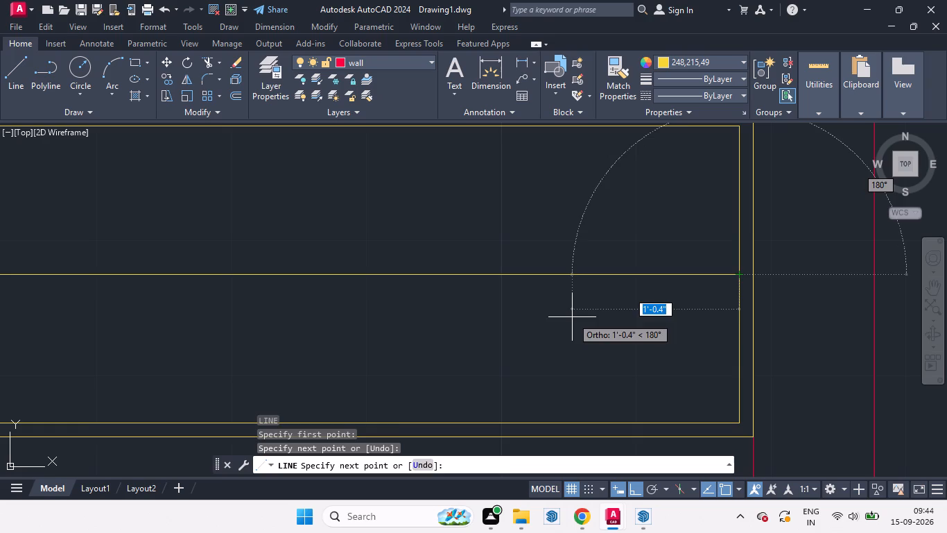
pyautogui.press('space')
pyautogui.scroll(-2, 582, 345)
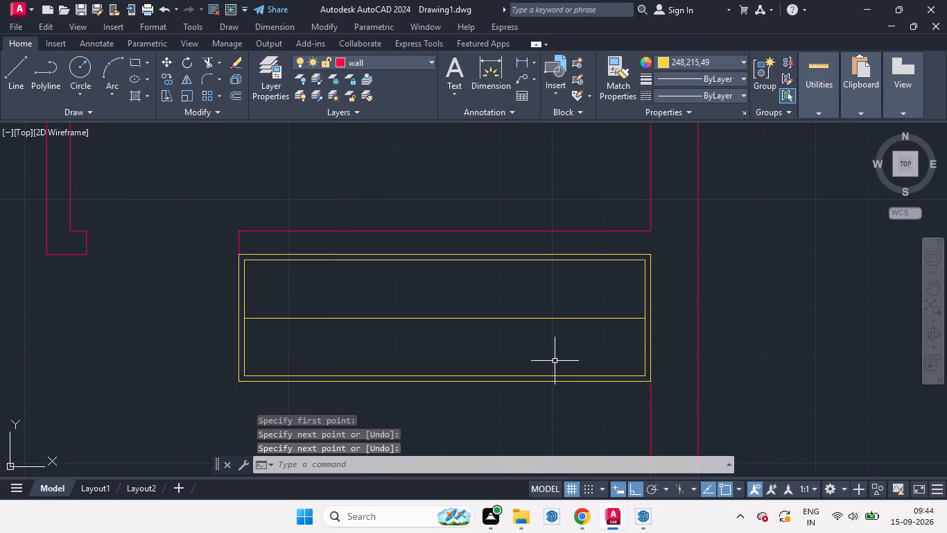
# Offset the horizontal built-in's centre line 1" downward.
pyautogui.press('o')
pyautogui.press('Return')
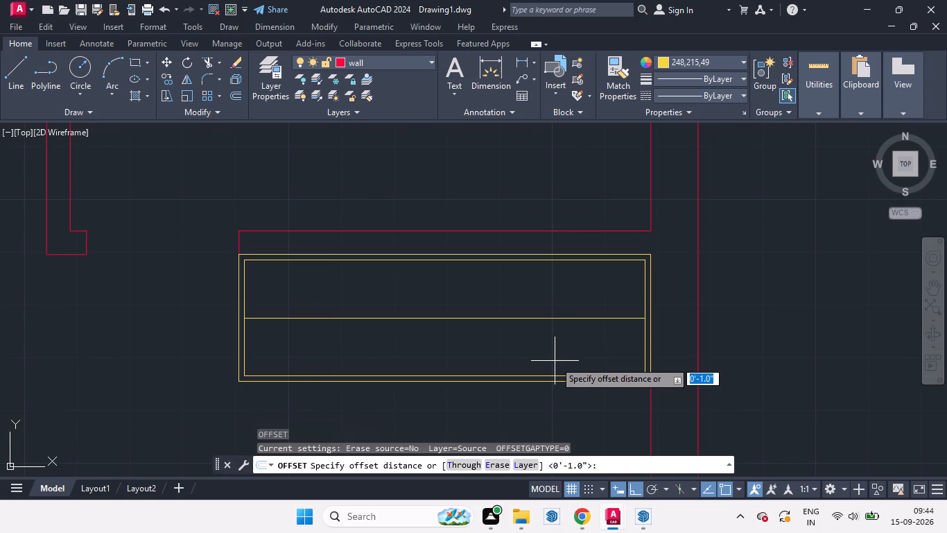
pyautogui.press('Return')
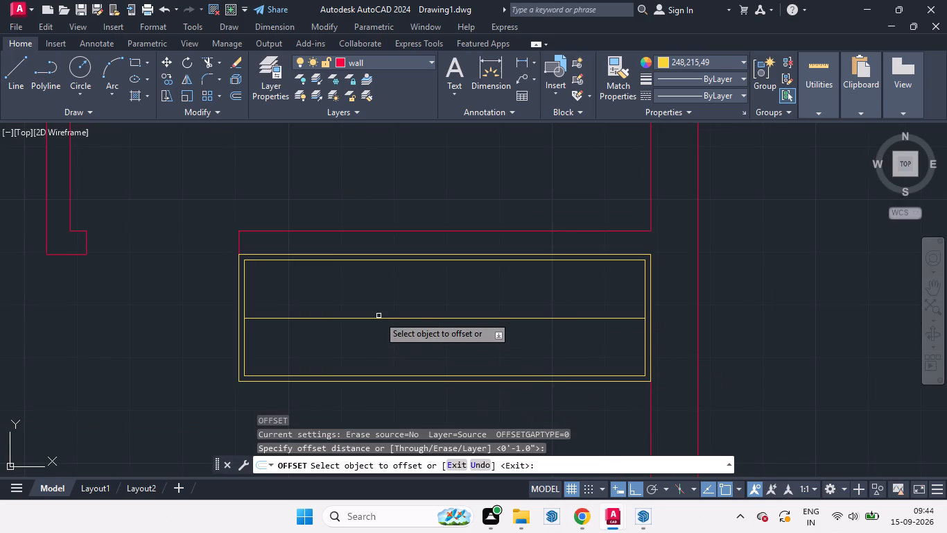
pyautogui.moveTo(379, 318); pyautogui.dragTo(383, 331)
pyautogui.click(383, 331)
pyautogui.scroll(-2, 453, 320)
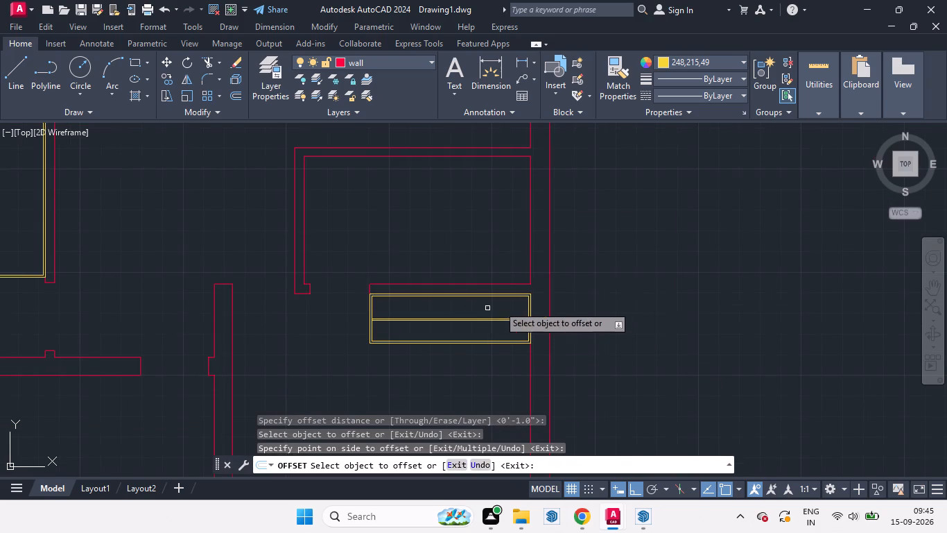
pyautogui.press('space')
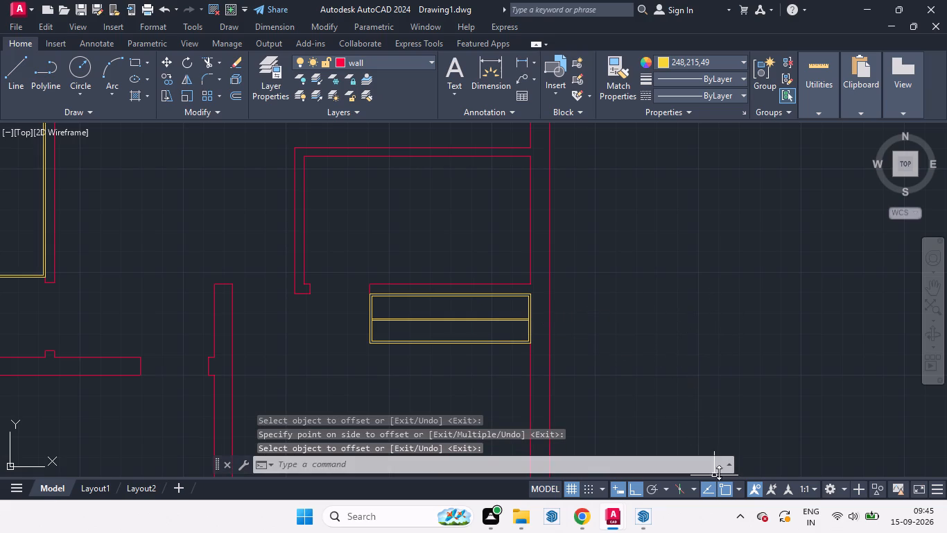
# Draw a lengthwise centre line inside the lower-left room's vertical built-in, between the midpoints of the inner outline's short sides.
pyautogui.scroll(-2, 723, 511)
pyautogui.scroll(-2, 339, 387)
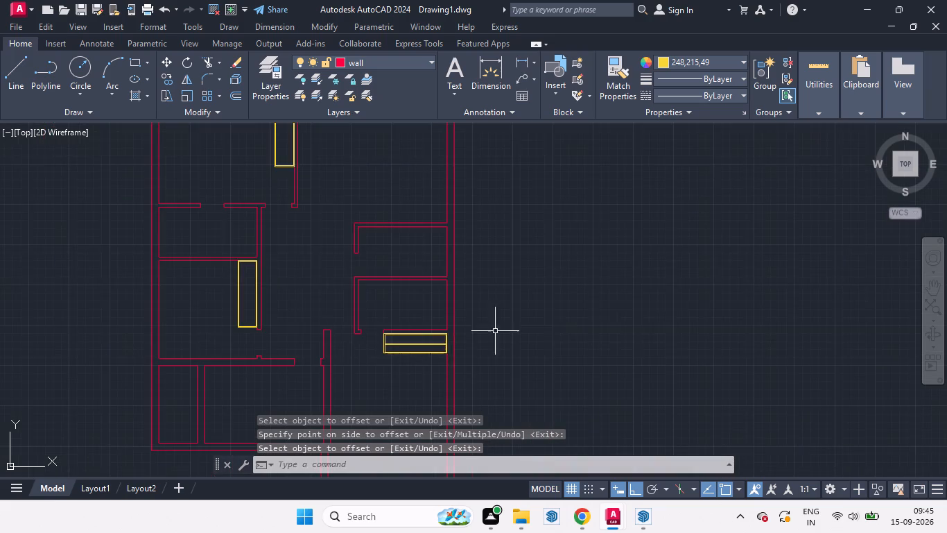
pyautogui.scroll(-1, 717, 307)
pyautogui.scroll(3, 322, 325)
pyautogui.press('l')
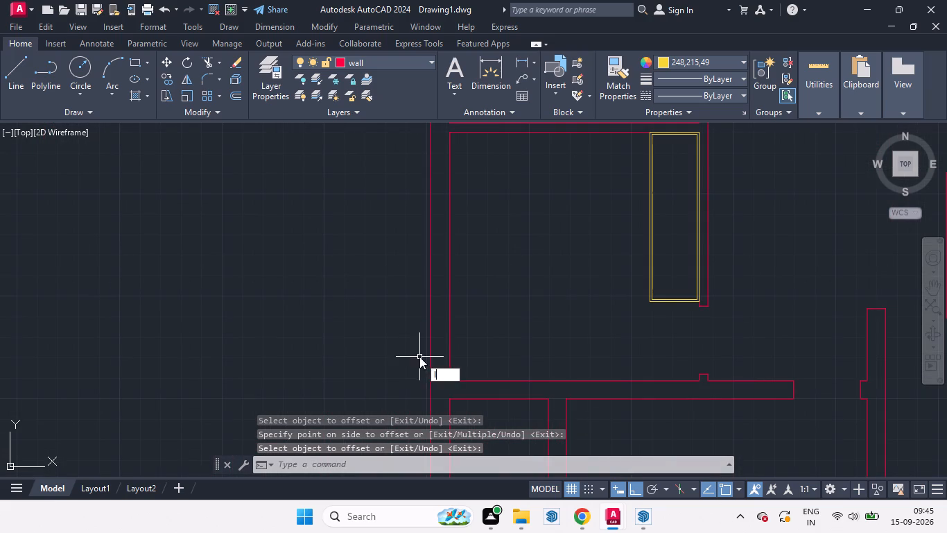
pyautogui.press('Return')
pyautogui.scroll(1, 654, 307)
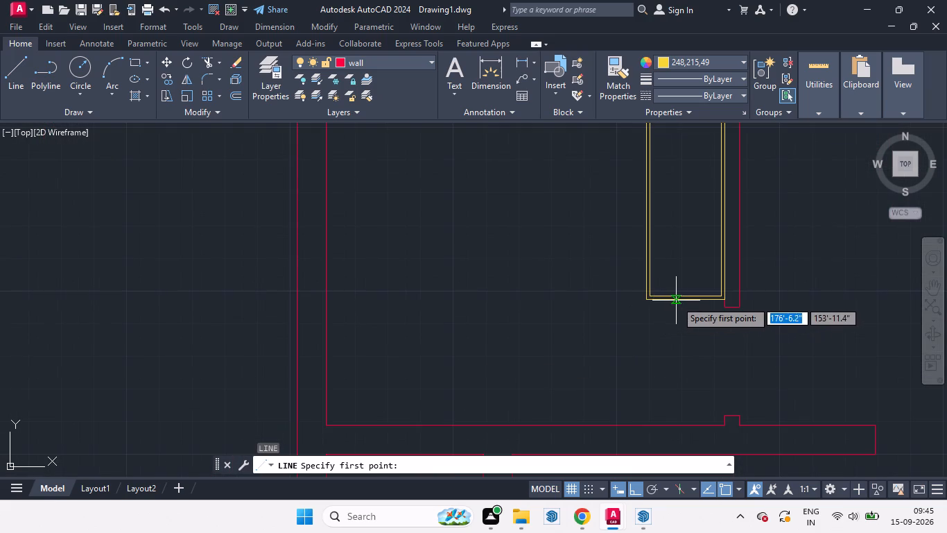
pyautogui.click(686, 294)
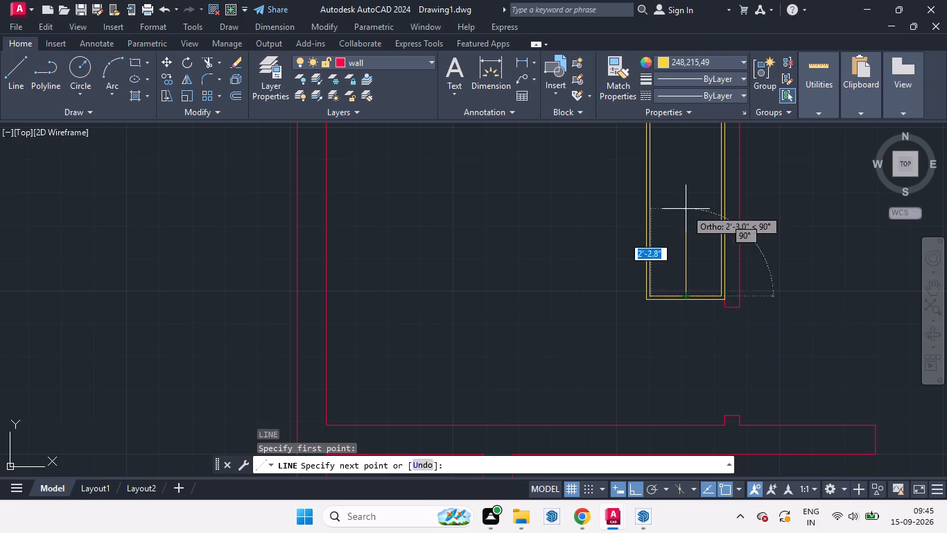
pyautogui.scroll(-2, 686, 216)
pyautogui.scroll(5, 684, 144)
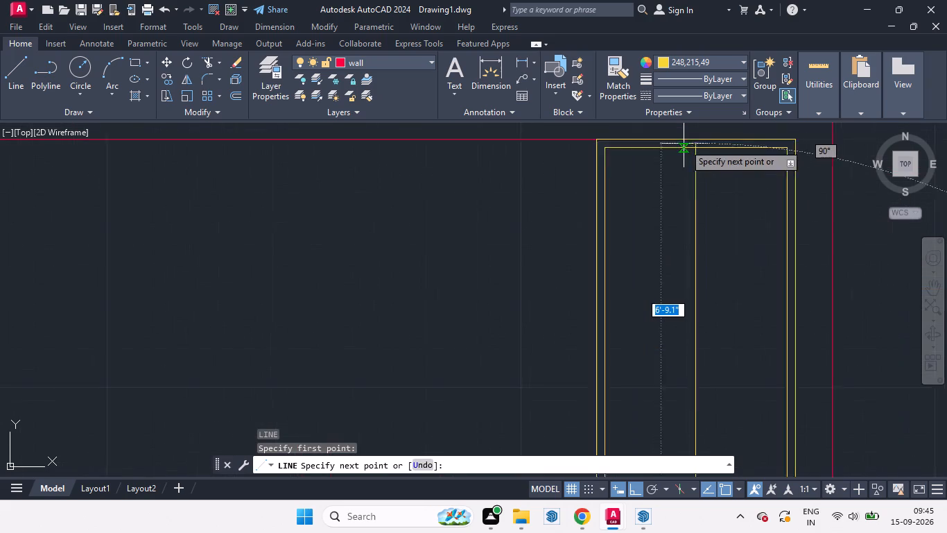
pyautogui.scroll(1, 684, 144)
pyautogui.click(713, 155)
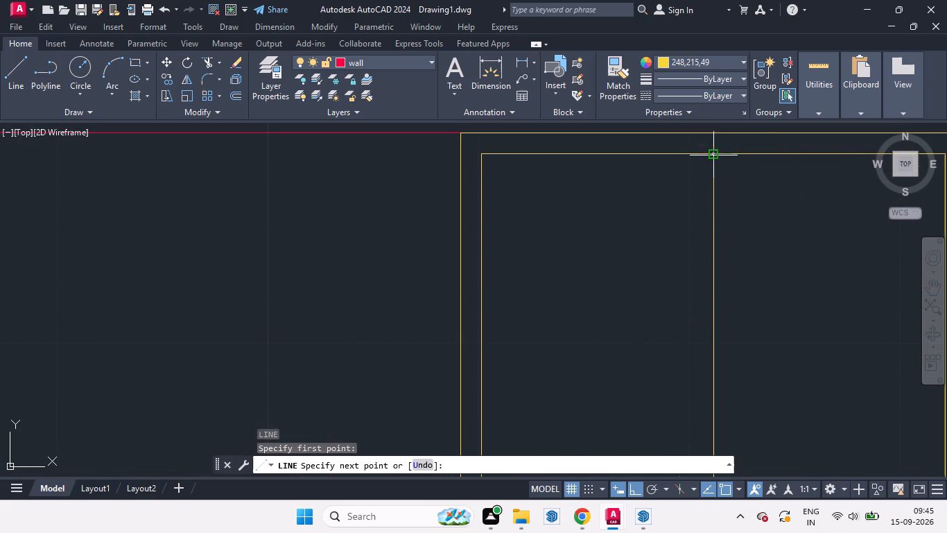
pyautogui.press('space')
# Offset the lower-left room's built-in centre line 1" to its right.
pyautogui.press('o')
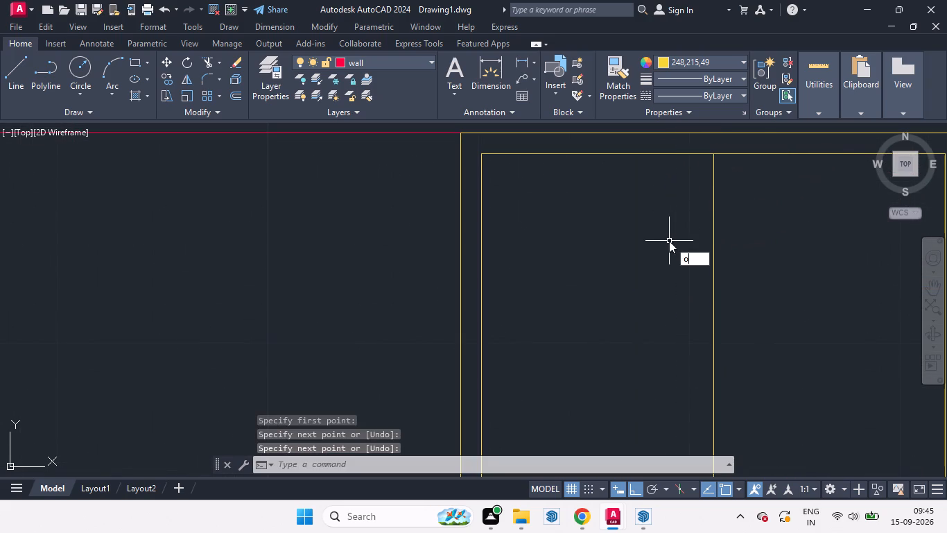
pyautogui.press('Return')
pyautogui.press('Return')
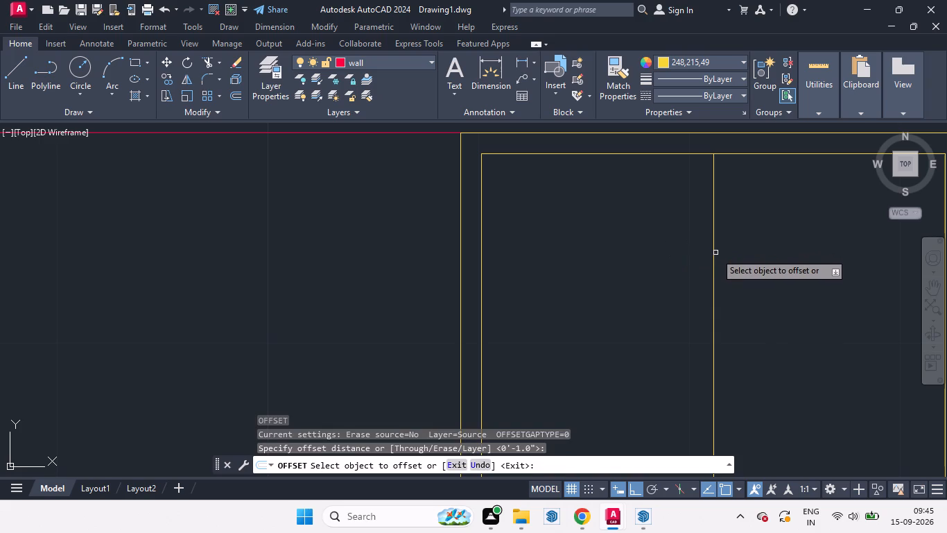
pyautogui.moveTo(713, 253); pyautogui.dragTo(774, 263)
pyautogui.click(774, 263)
pyautogui.scroll(-5, 561, 251)
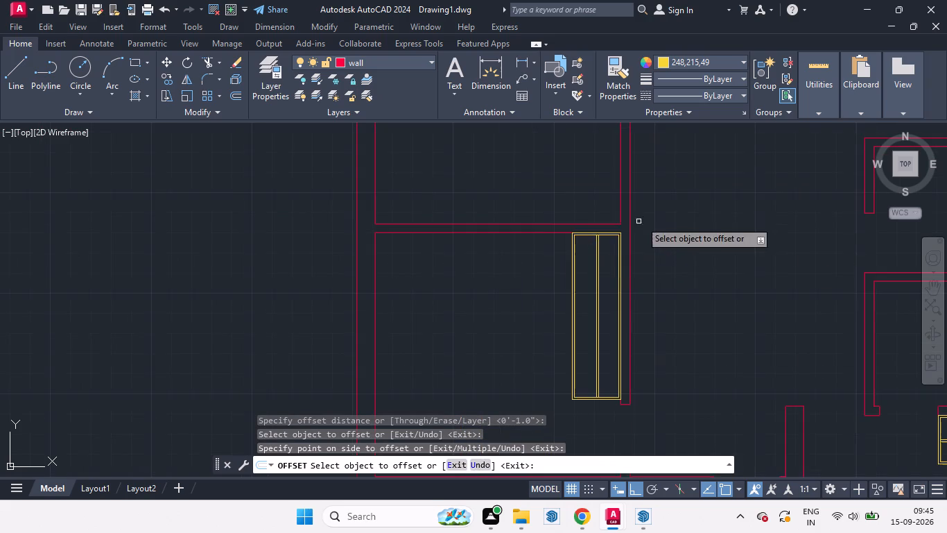
pyautogui.scroll(-2, 667, 260)
pyautogui.press('space')
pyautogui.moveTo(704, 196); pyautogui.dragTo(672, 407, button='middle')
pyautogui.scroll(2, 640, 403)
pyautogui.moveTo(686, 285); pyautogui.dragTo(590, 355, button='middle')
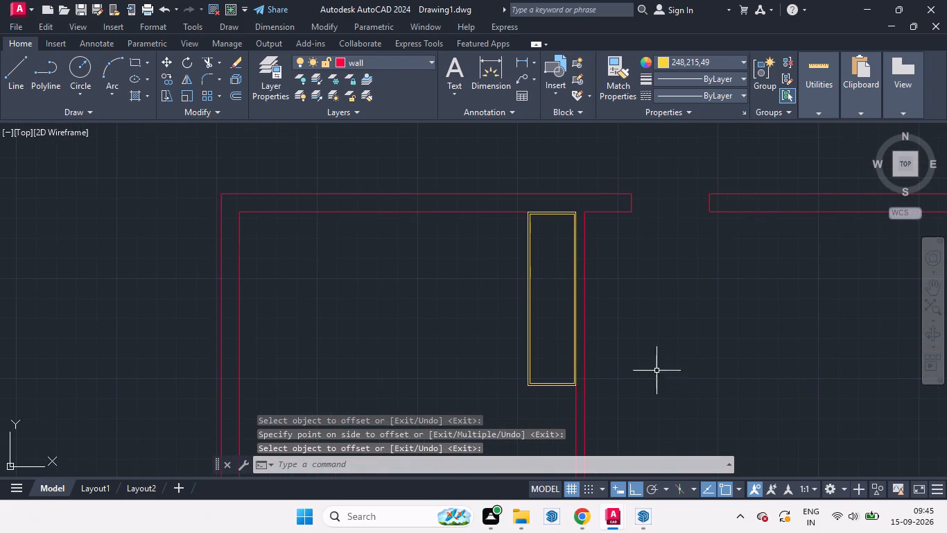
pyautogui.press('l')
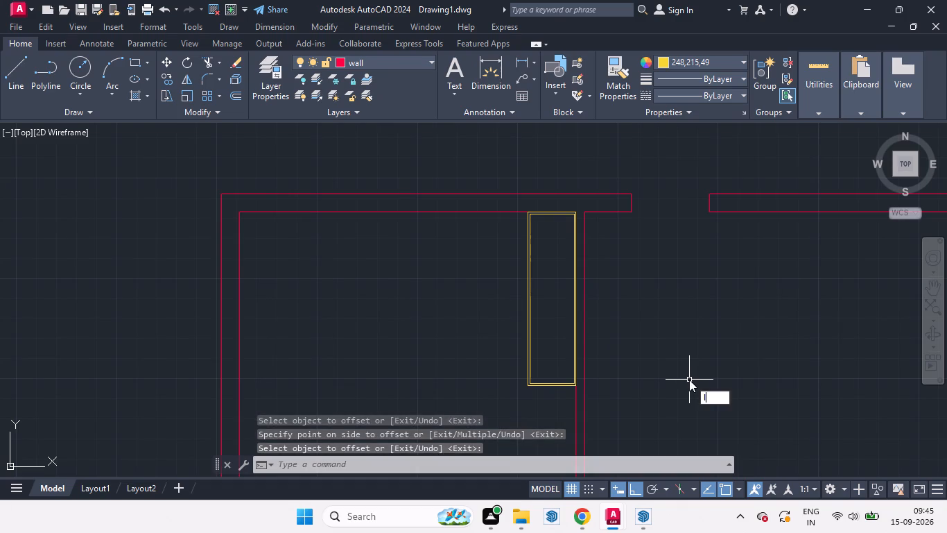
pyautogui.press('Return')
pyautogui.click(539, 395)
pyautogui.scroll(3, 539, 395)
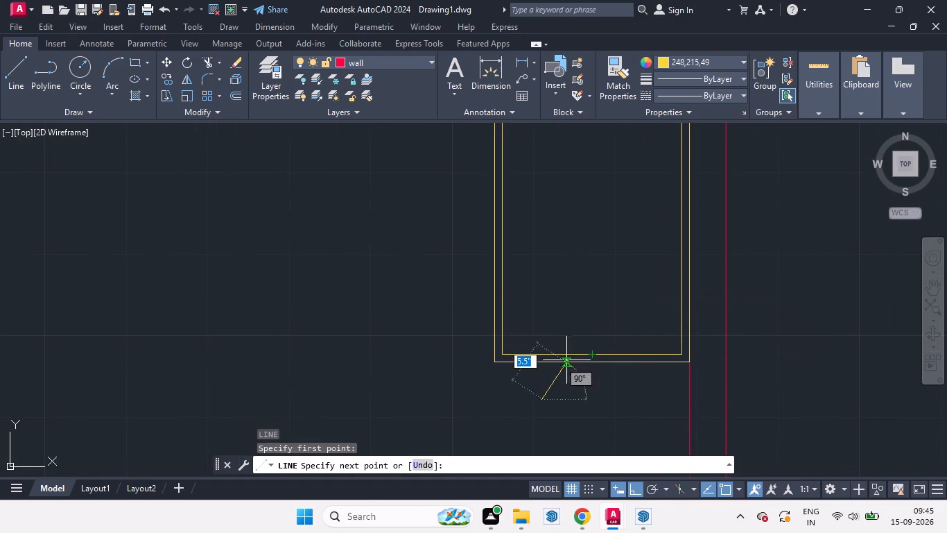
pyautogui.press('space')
# Draw a lengthwise centre line inside the upper-left room's built-in, between the midpoints of the inner outline's short sides.
pyautogui.press('l')
pyautogui.press('Return')
pyautogui.scroll(3, 599, 355)
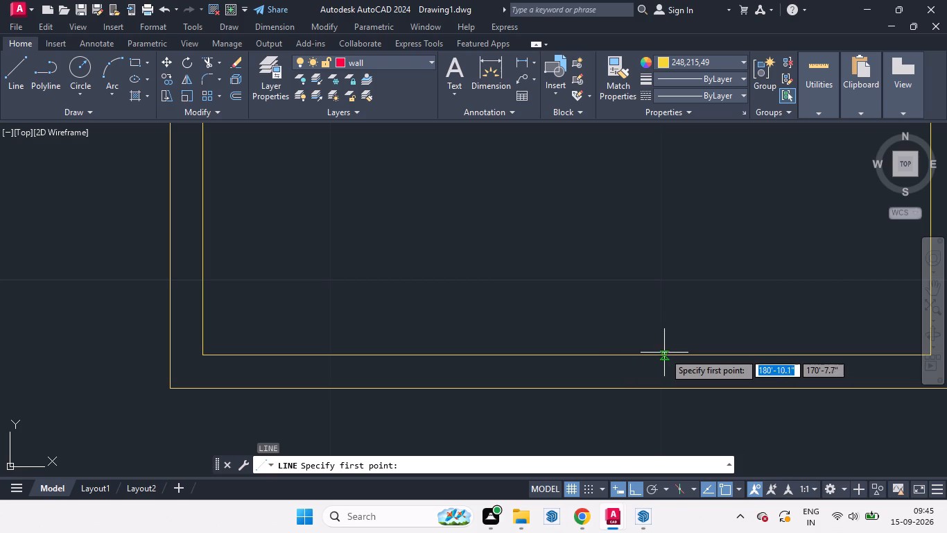
pyautogui.scroll(-3, 630, 361)
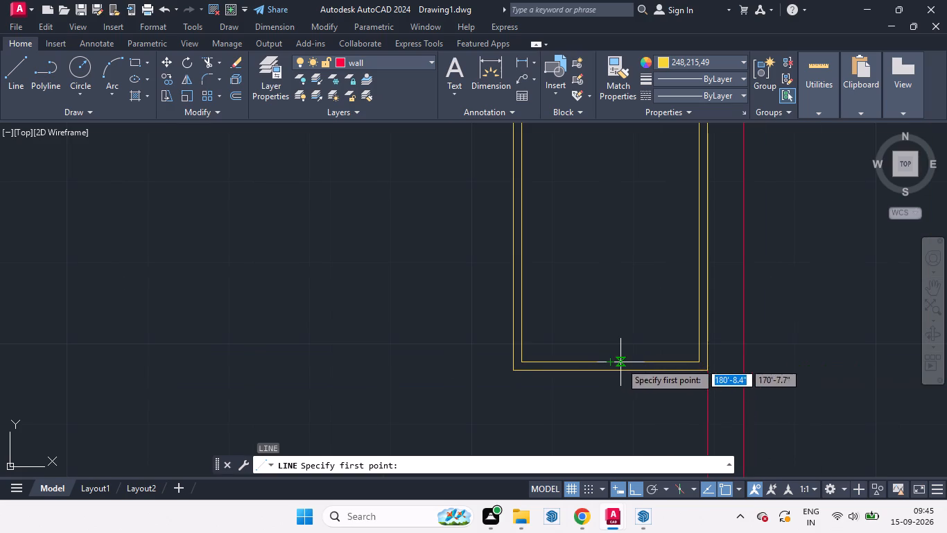
pyautogui.click(611, 362)
pyautogui.scroll(-5, 609, 332)
pyautogui.scroll(7, 609, 278)
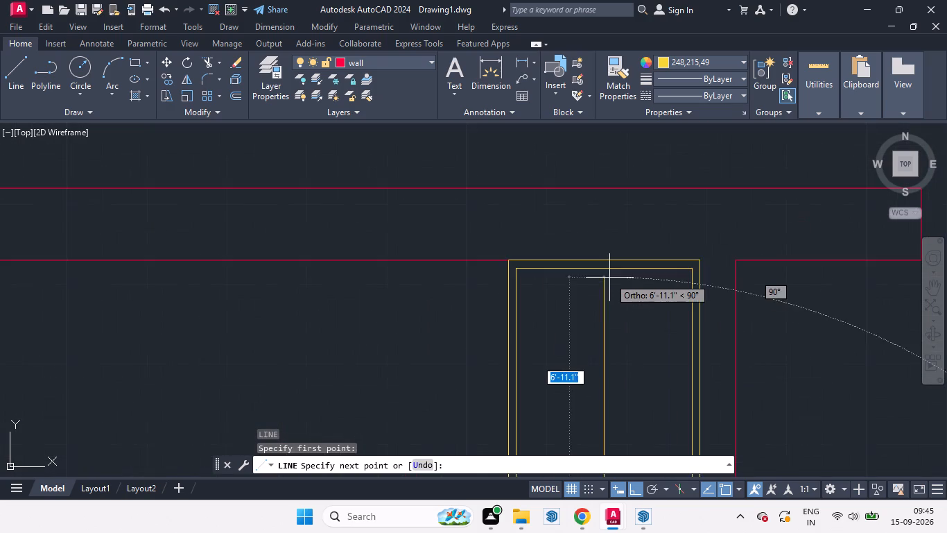
pyautogui.scroll(2, 609, 278)
pyautogui.click(573, 217)
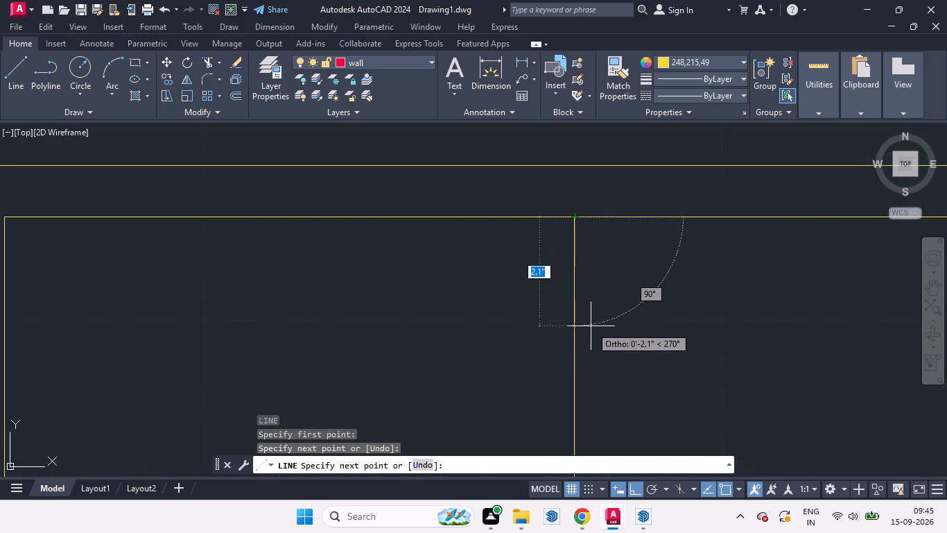
pyautogui.press('space')
# Offset the upper-left room's built-in centre line 1" to its right.
pyautogui.press('o')
pyautogui.press('Return')
pyautogui.press('Return')
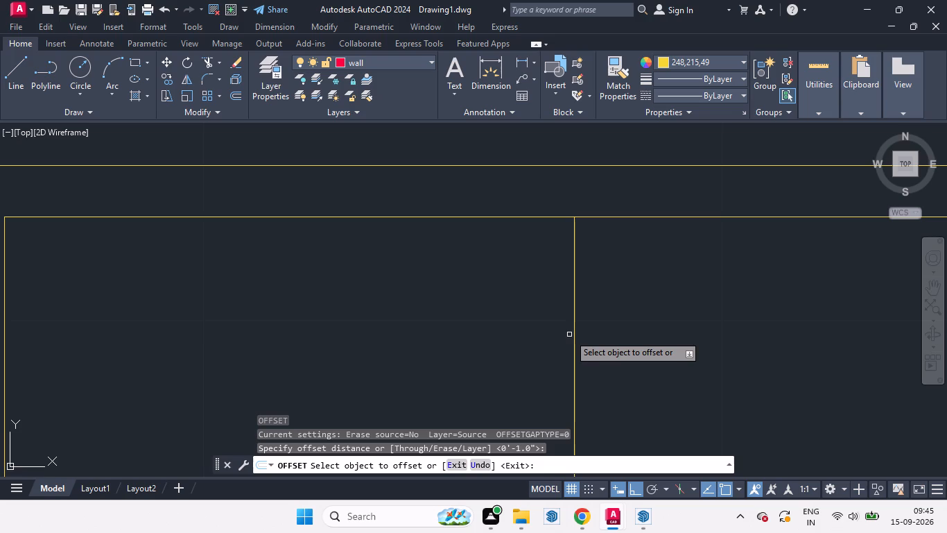
pyautogui.moveTo(574, 335); pyautogui.dragTo(625, 339)
pyautogui.click(625, 339)
pyautogui.scroll(-4, 644, 311)
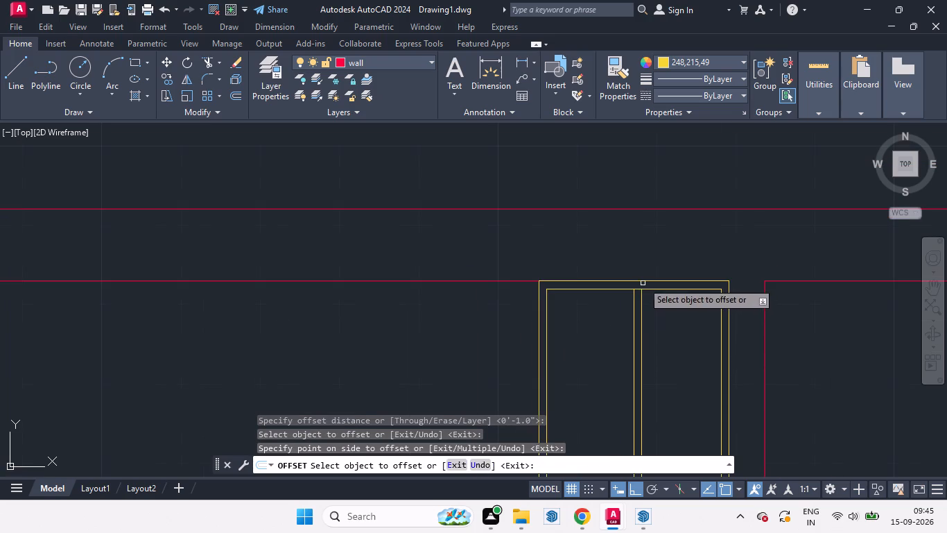
pyautogui.scroll(-2, 663, 301)
pyautogui.moveTo(626, 321); pyautogui.dragTo(575, 213, button='middle')
pyautogui.press('space')
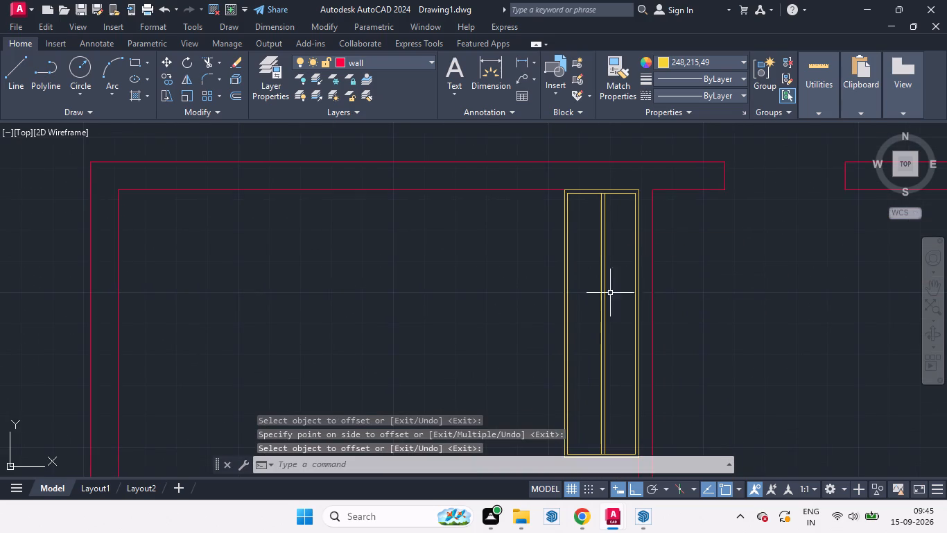
# Start a hatch and set its colour to yellow 248,215,49.
pyautogui.scroll(1, 605, 287)
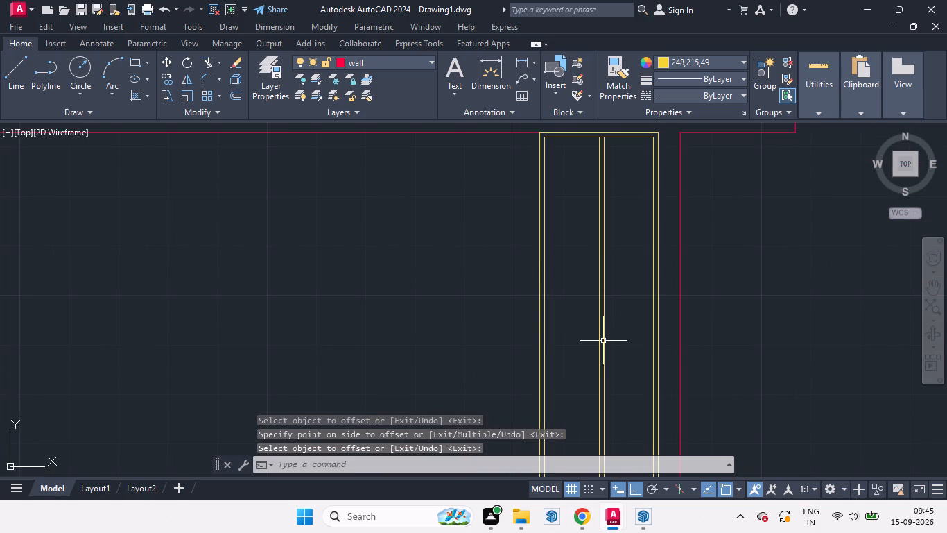
pyautogui.press('h')
pyautogui.press('Return')
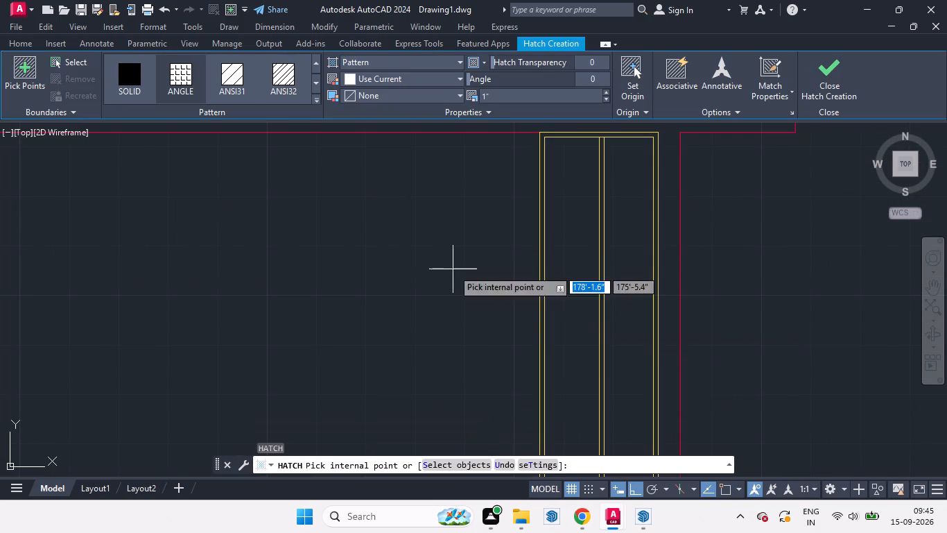
pyautogui.click(460, 78)
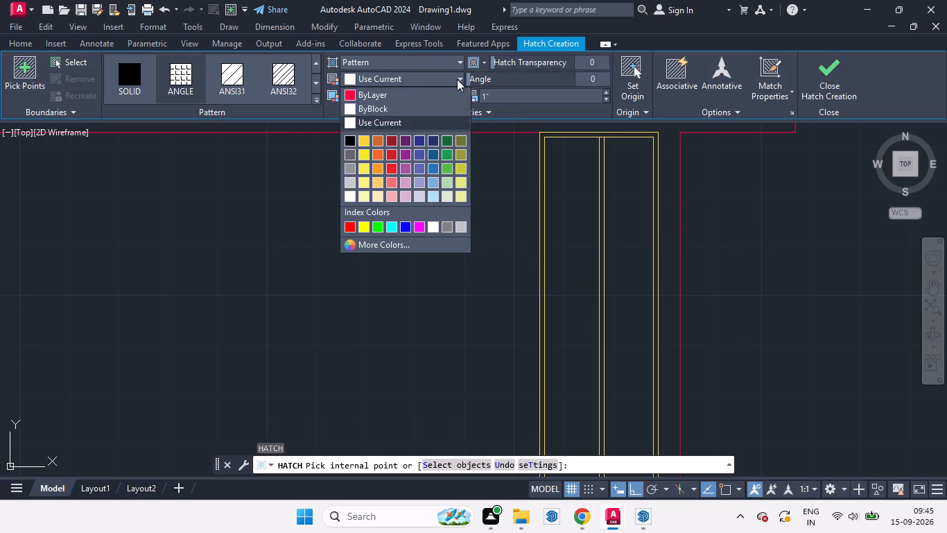
pyautogui.click(361, 139)
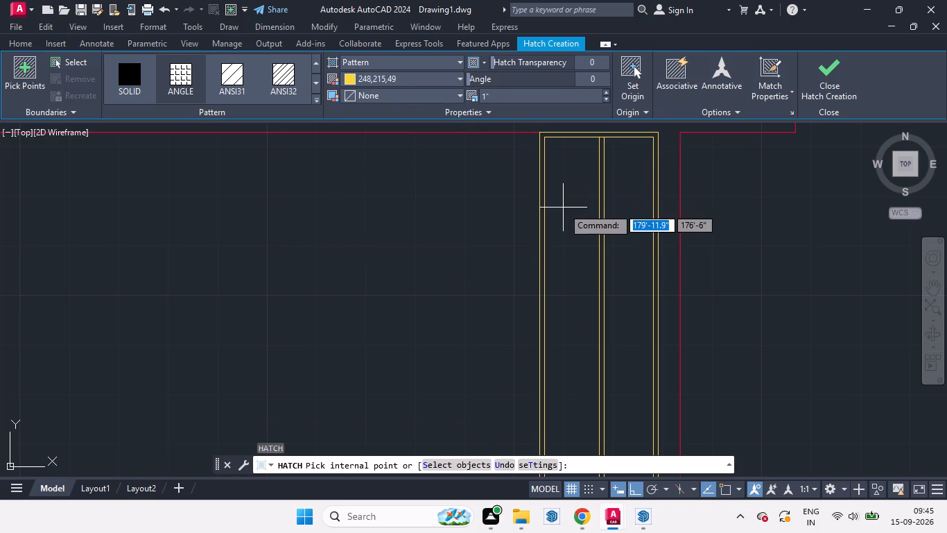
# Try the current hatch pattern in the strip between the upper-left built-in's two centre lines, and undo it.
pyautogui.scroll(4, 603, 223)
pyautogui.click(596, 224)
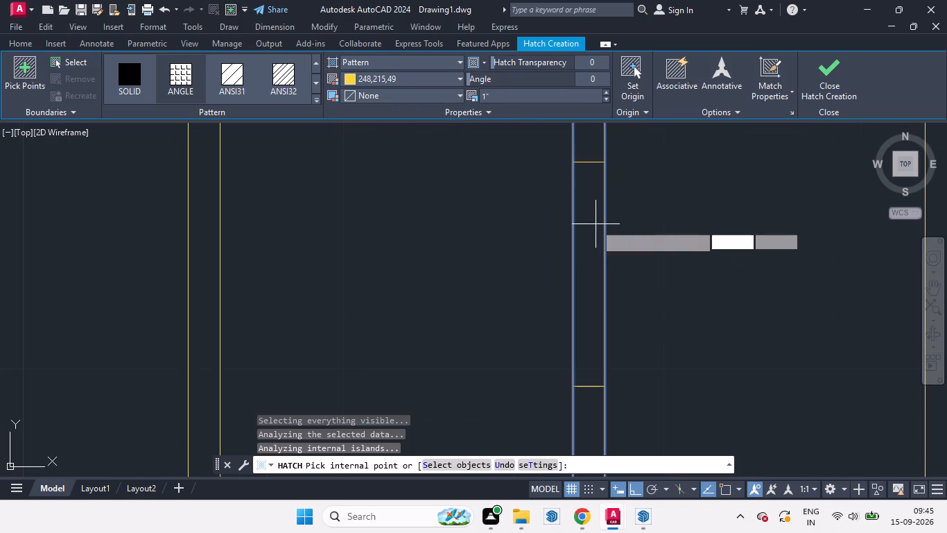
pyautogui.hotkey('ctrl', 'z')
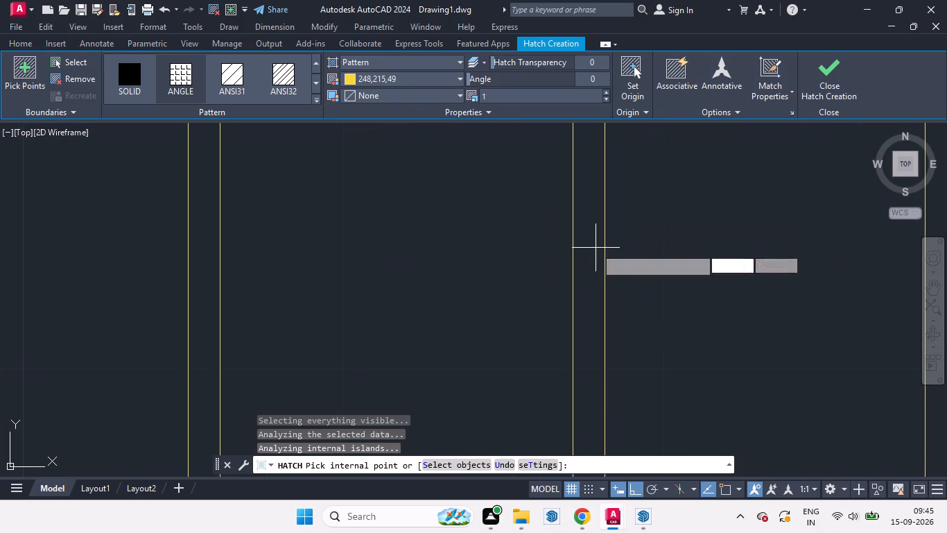
# Fill the strip between the upper-left built-in's two centre lines with a SOLID hatch in yellow 248,215,49.
pyautogui.click(127, 80)
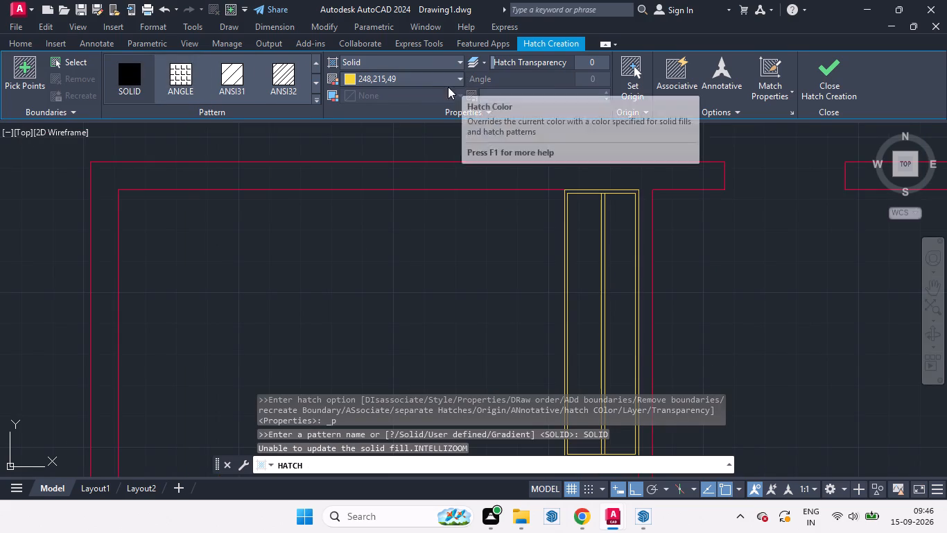
pyautogui.click(415, 78)
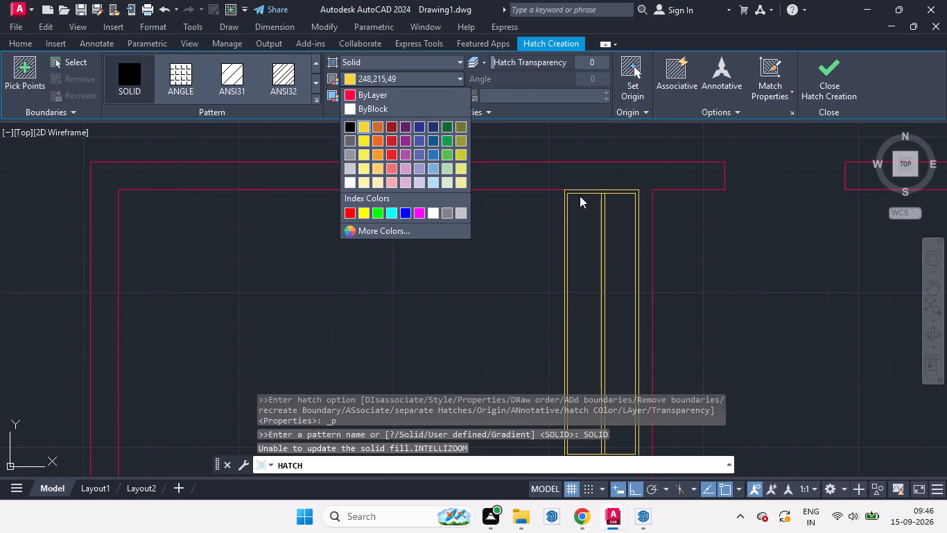
pyautogui.click(355, 75)
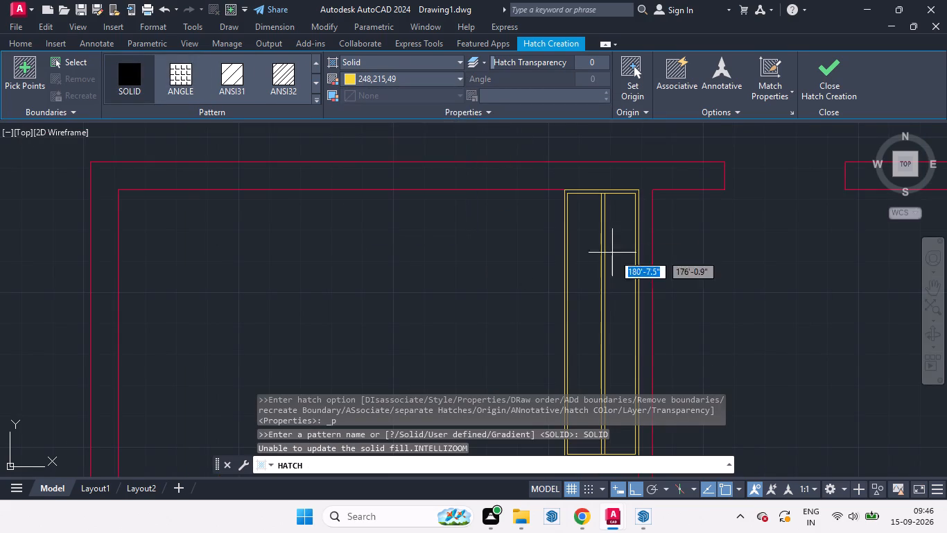
pyautogui.scroll(4, 636, 269)
pyautogui.click(423, 253)
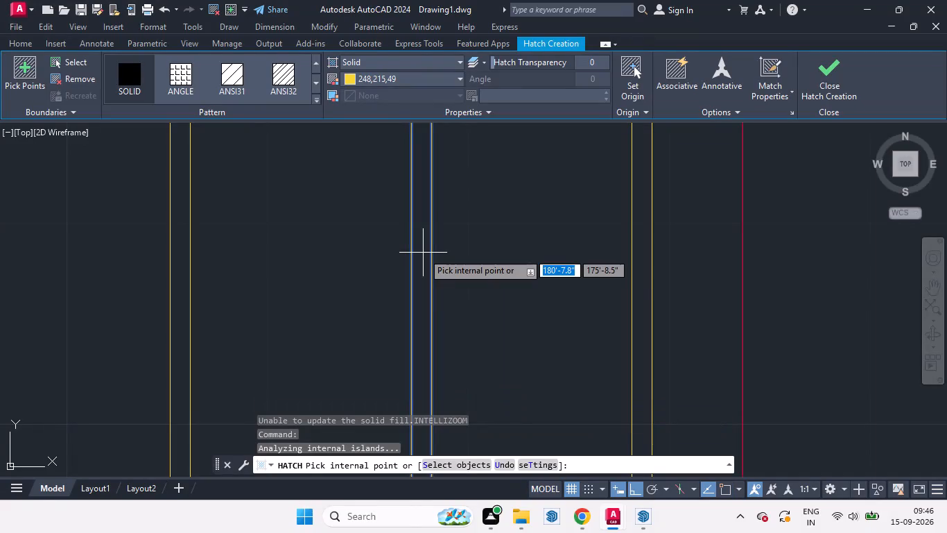
pyautogui.click(423, 253)
pyautogui.scroll(-4, 501, 257)
pyautogui.scroll(4, 504, 275)
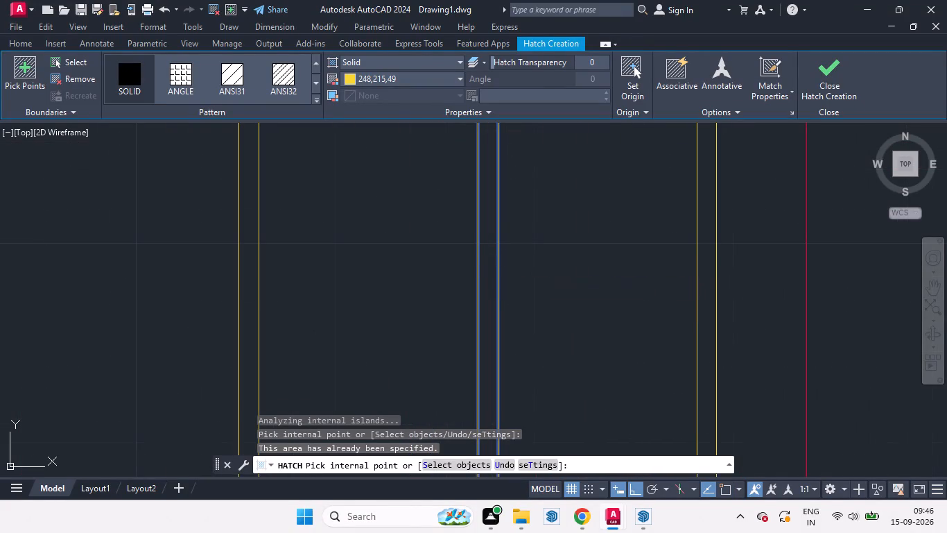
pyautogui.click(493, 271)
pyautogui.press('Escape')
pyautogui.scroll(-4, 562, 263)
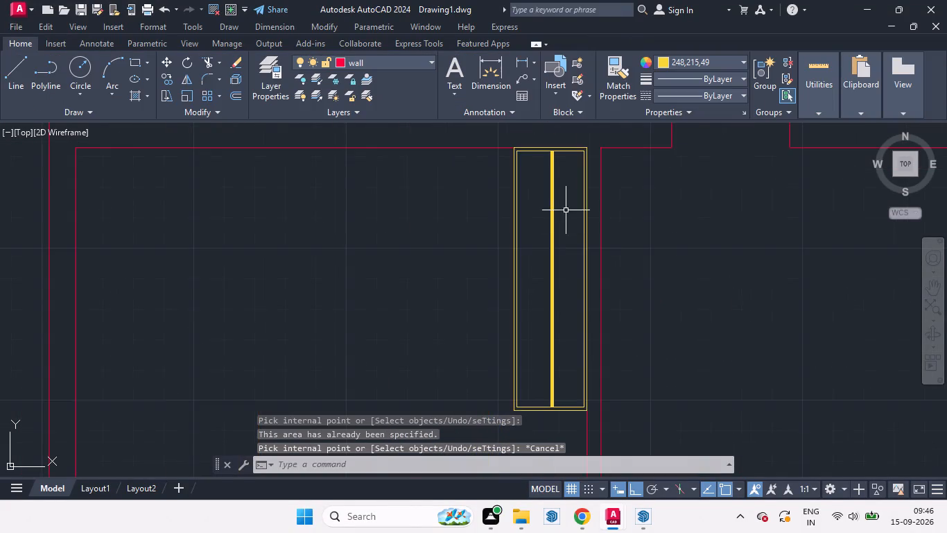
# Fill the strip between the lower-left room's built-in centre lines with a SOLID hatch in yellow 248,215,49.
pyautogui.scroll(-2, 569, 202)
pyautogui.moveTo(539, 278); pyautogui.dragTo(494, 149, button='middle')
pyautogui.scroll(3, 478, 350)
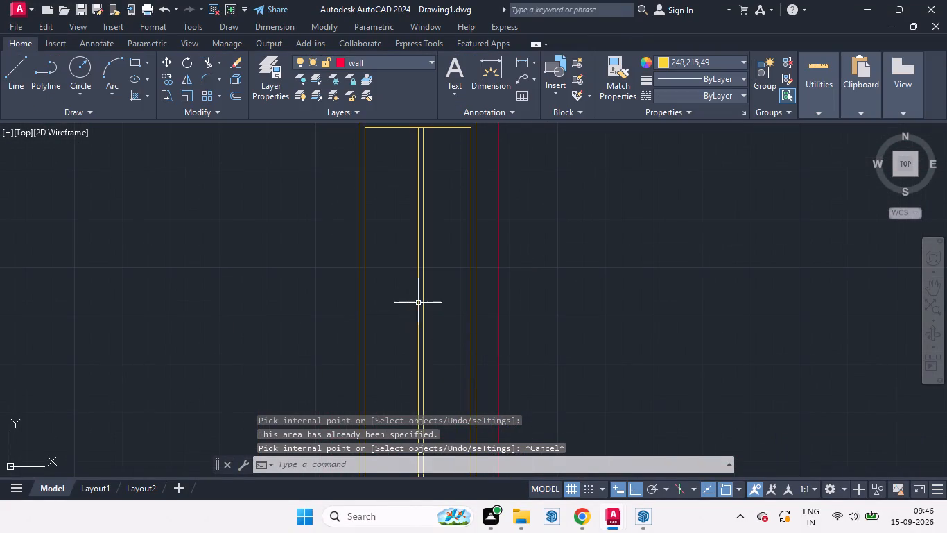
pyautogui.scroll(1, 433, 298)
pyautogui.press('h')
pyautogui.press('Return')
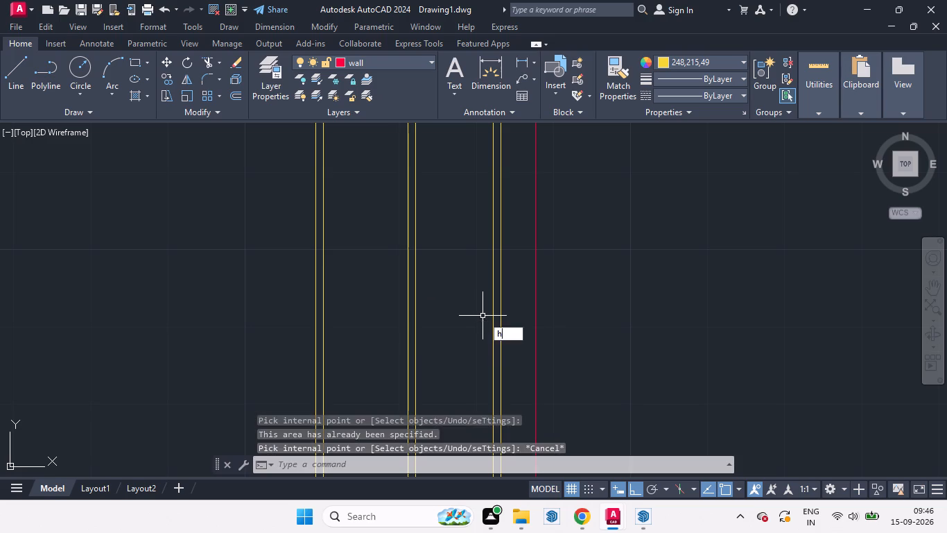
pyautogui.scroll(3, 407, 312)
pyautogui.click(422, 312)
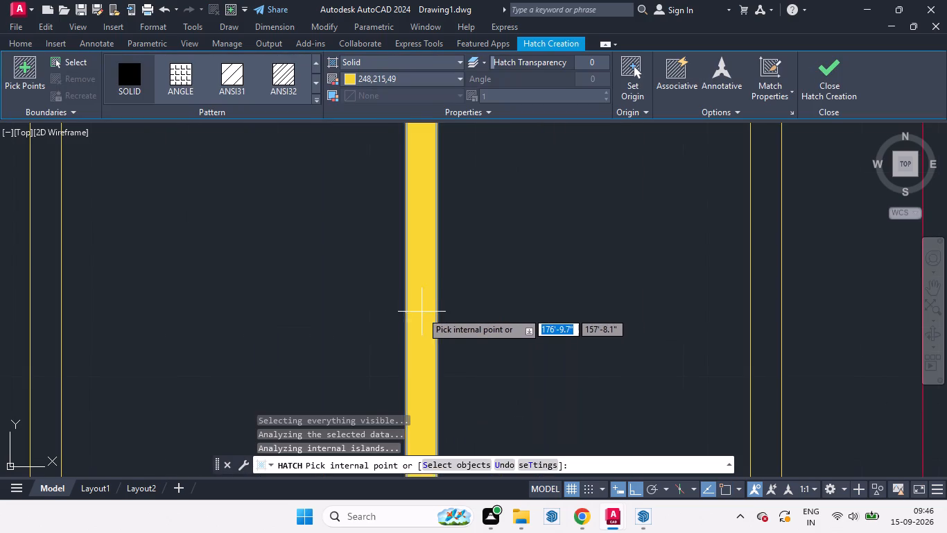
pyautogui.scroll(-7, 529, 313)
pyautogui.press('Escape')
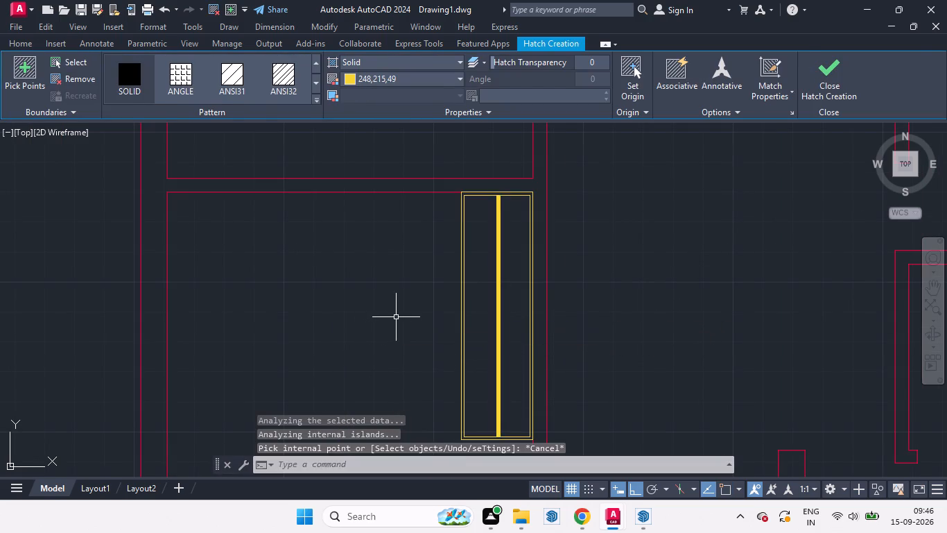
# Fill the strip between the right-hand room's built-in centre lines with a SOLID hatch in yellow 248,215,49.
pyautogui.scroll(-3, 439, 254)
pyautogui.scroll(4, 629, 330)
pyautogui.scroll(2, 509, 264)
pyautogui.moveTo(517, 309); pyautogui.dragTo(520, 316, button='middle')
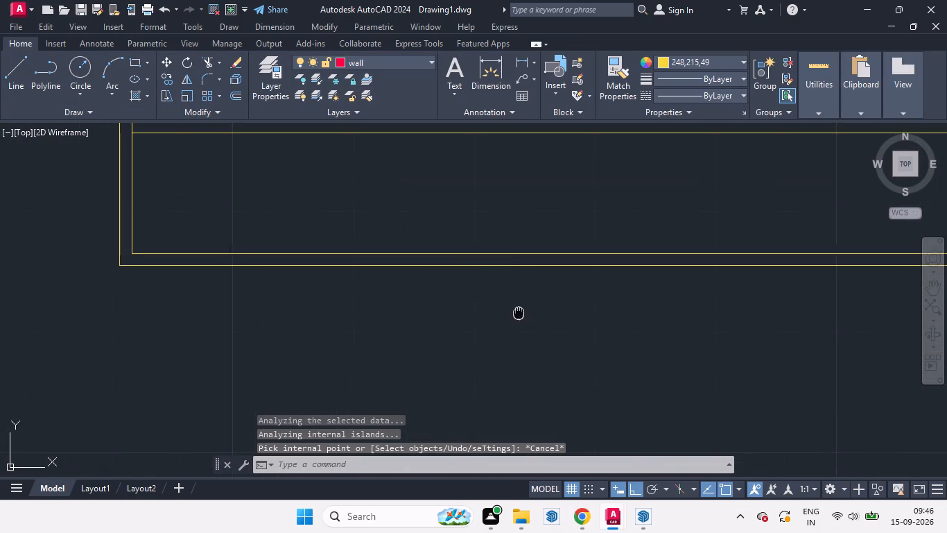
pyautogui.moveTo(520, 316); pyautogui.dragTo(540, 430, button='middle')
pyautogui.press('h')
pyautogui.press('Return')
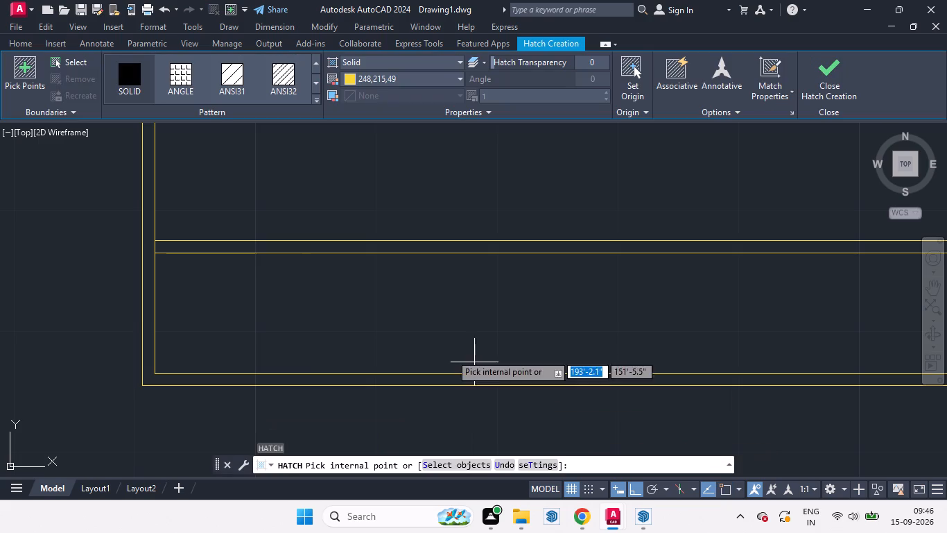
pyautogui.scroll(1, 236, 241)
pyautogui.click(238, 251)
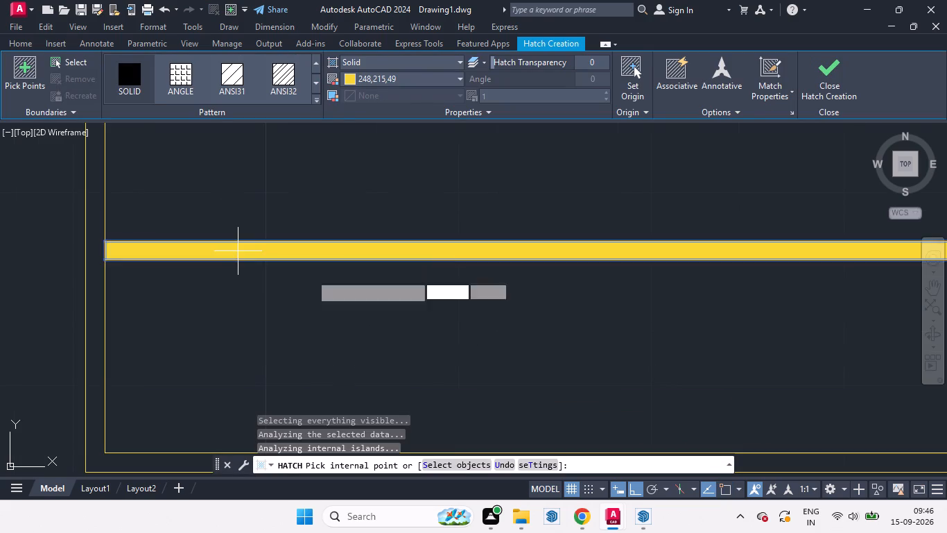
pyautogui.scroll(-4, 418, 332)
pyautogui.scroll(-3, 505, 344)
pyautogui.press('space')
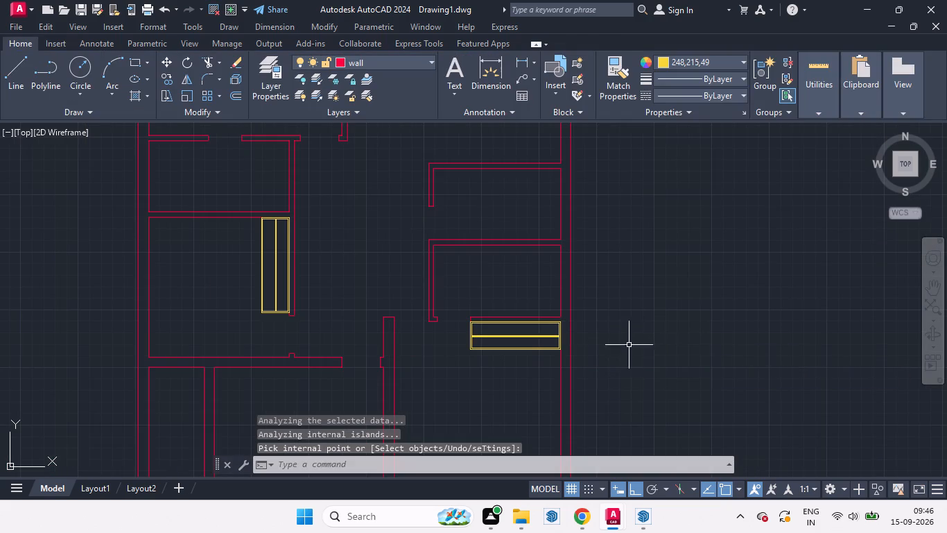
# Draw a vertical line about 1'-10" long between the inner outlines of the right-hand built-in, just inside its left end.
pyautogui.scroll(-2, 652, 335)
pyautogui.moveTo(646, 348); pyautogui.dragTo(653, 288, button='middle')
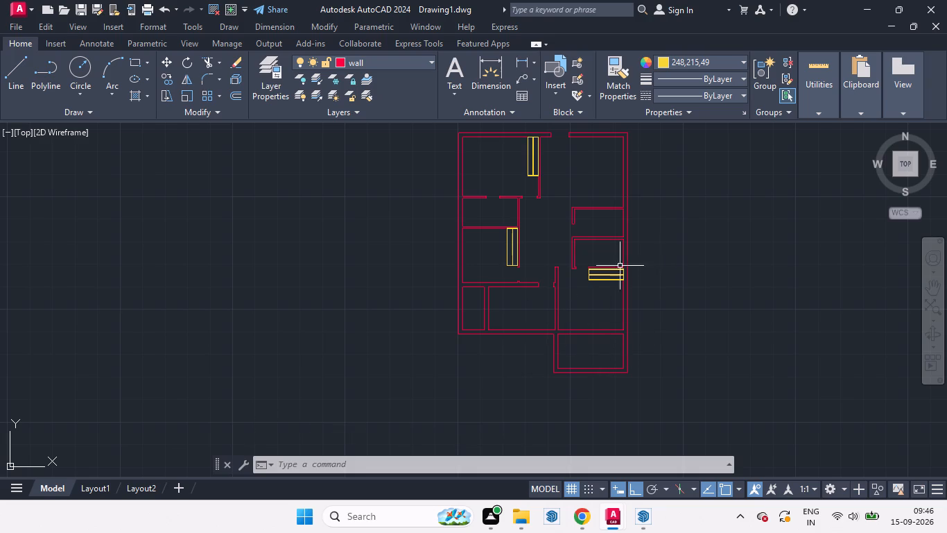
pyautogui.scroll(3, 591, 271)
pyautogui.moveTo(595, 269); pyautogui.dragTo(636, 312, button='middle')
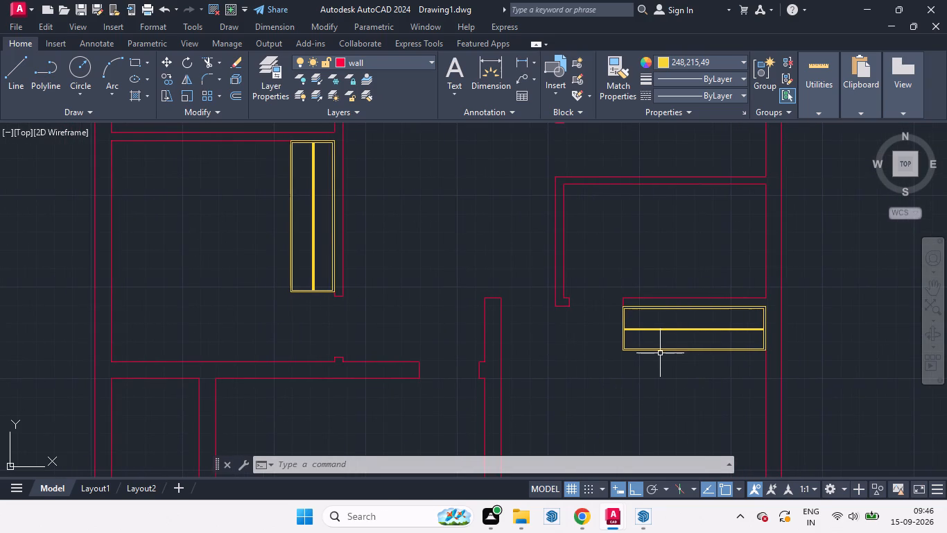
pyautogui.scroll(1, 627, 348)
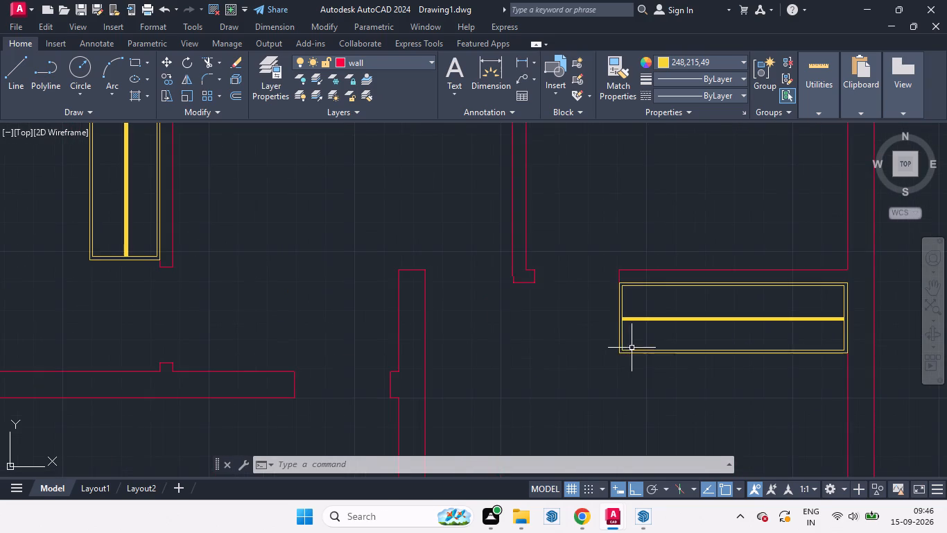
pyautogui.moveTo(642, 344); pyautogui.dragTo(657, 370, button='middle')
pyautogui.press('l')
pyautogui.press('Return')
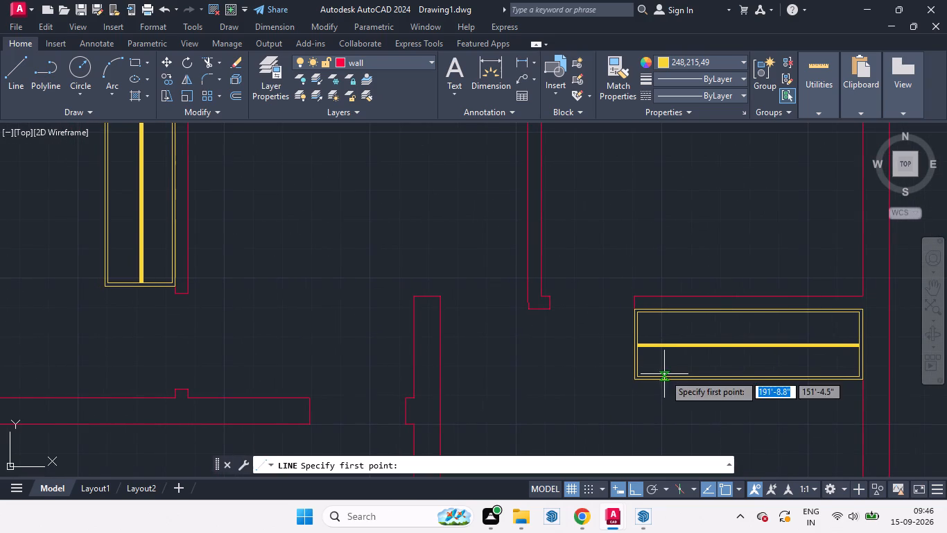
pyautogui.scroll(2, 652, 367)
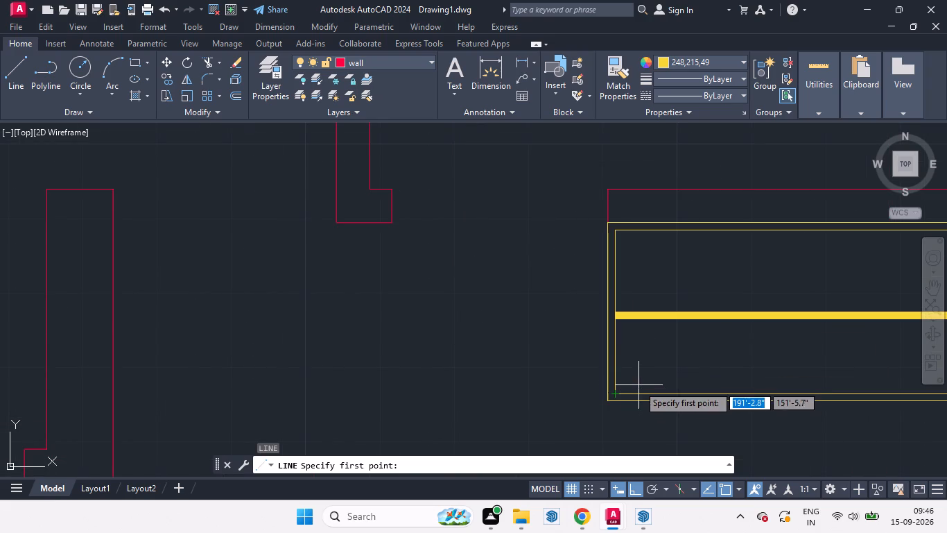
pyautogui.click(631, 394)
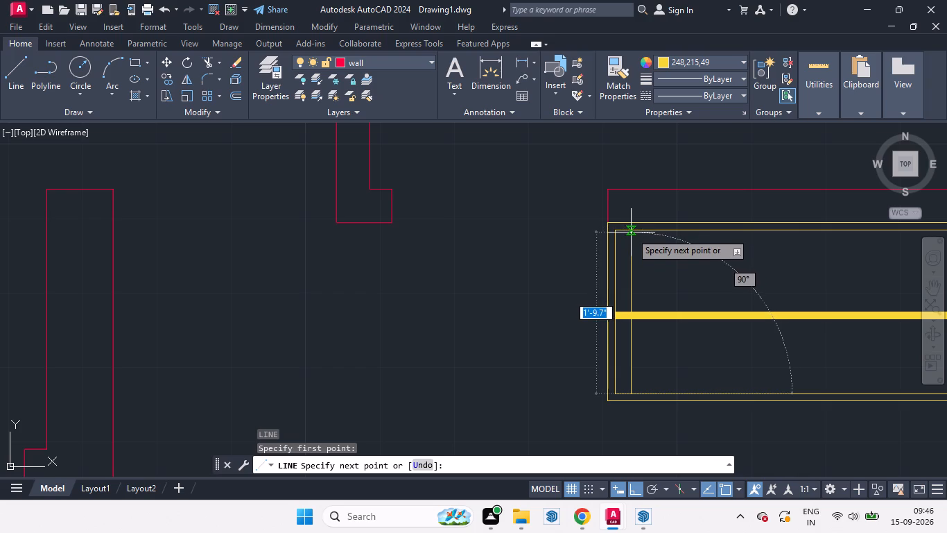
pyautogui.click(631, 231)
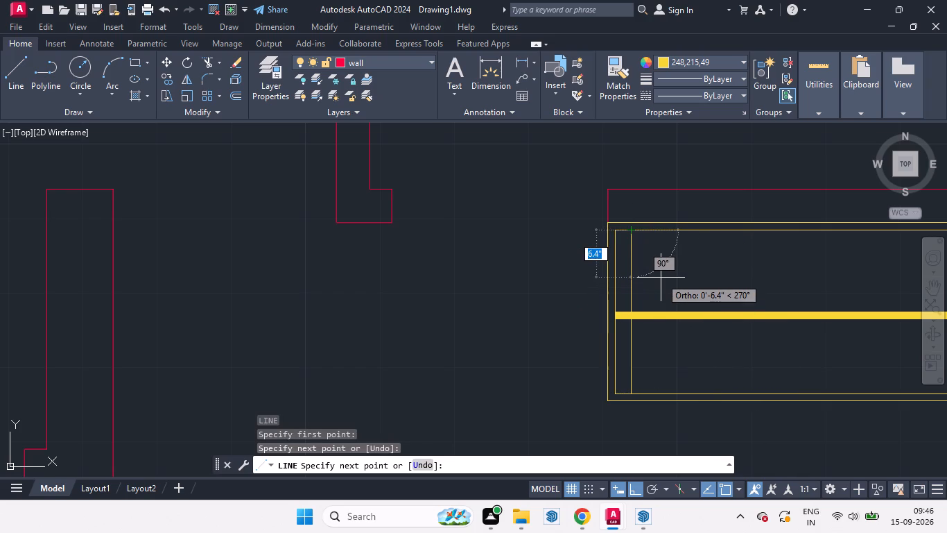
pyautogui.press('space')
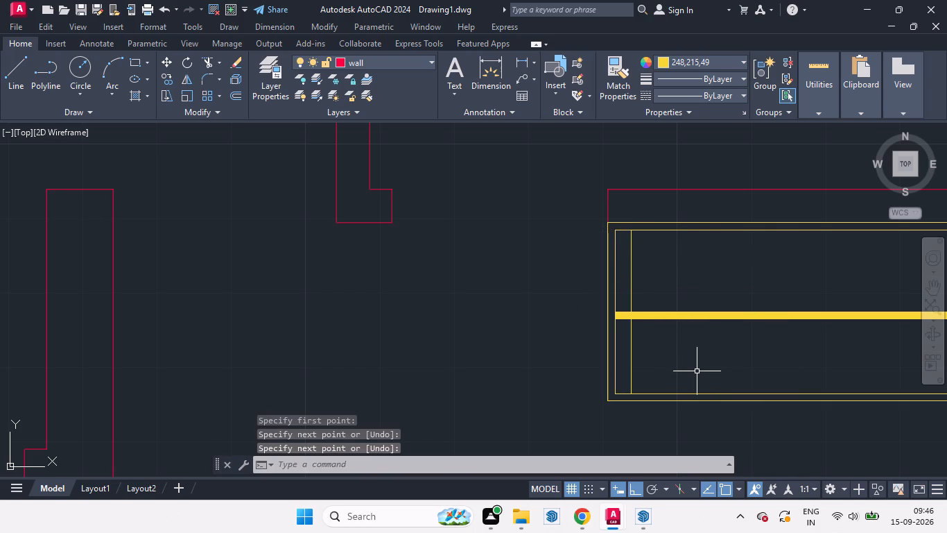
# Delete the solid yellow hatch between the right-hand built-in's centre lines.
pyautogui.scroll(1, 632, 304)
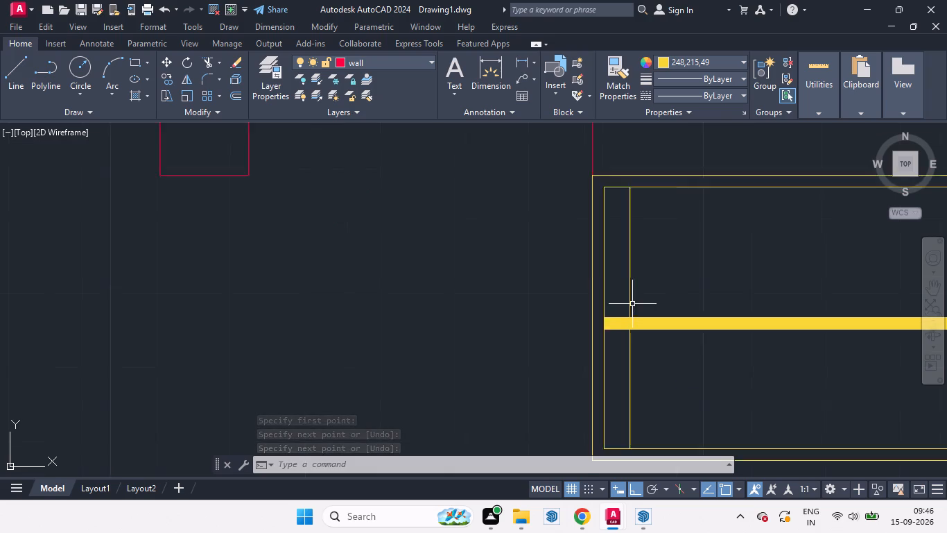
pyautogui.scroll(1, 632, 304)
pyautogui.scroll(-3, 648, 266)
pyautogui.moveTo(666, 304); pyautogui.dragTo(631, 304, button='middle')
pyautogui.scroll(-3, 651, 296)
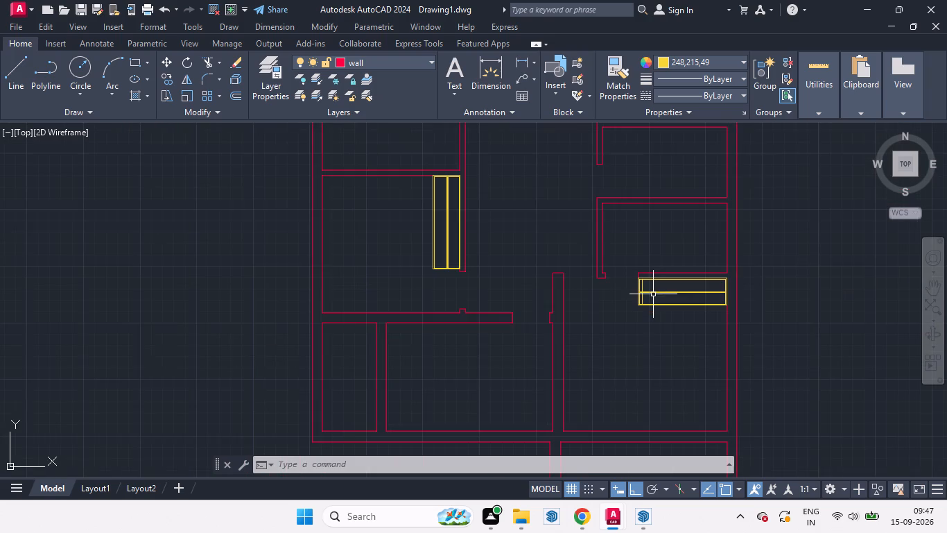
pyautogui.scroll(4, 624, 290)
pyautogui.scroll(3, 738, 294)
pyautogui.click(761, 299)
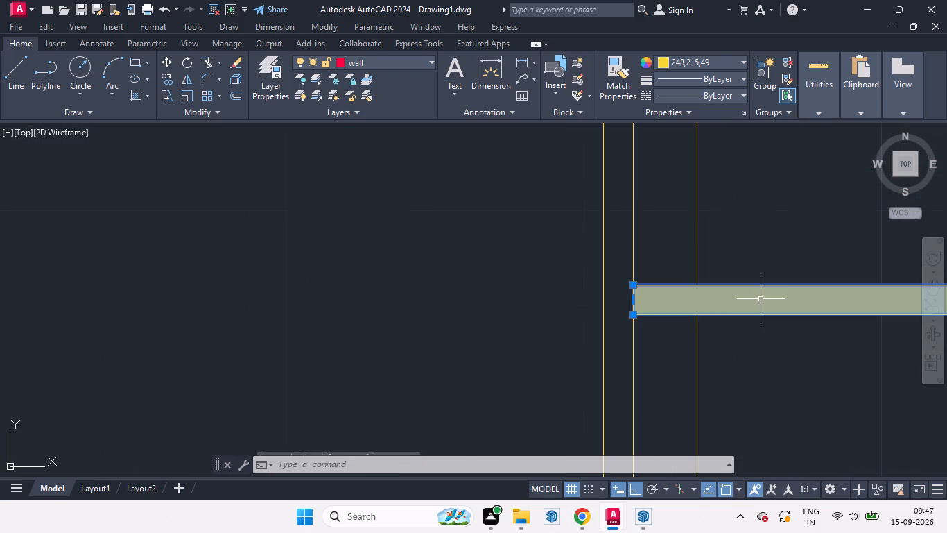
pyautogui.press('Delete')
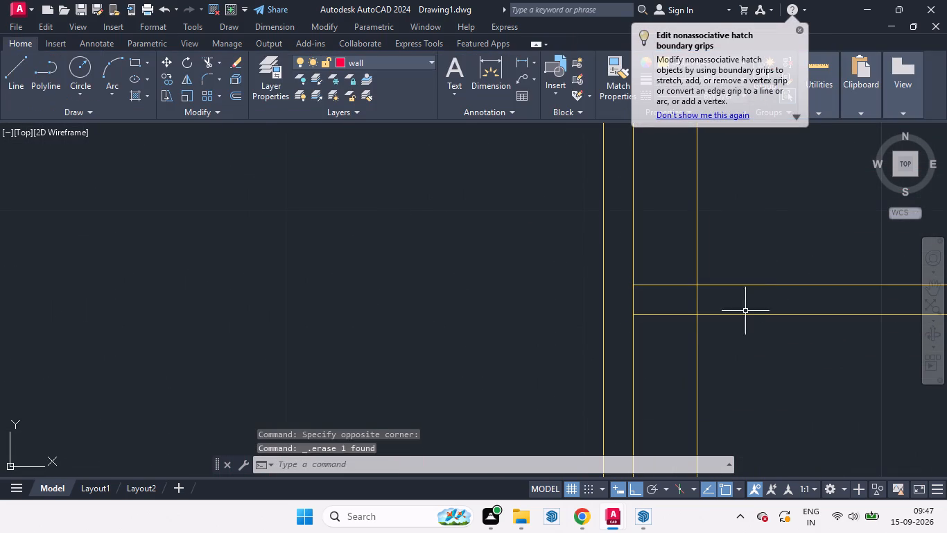
# Start a zigzag line beside the right-hand built-in's vertical line, rising from the lower inner outline to the upper one and back down.
pyautogui.scroll(-4, 697, 327)
pyautogui.moveTo(704, 354); pyautogui.dragTo(674, 350, button='middle')
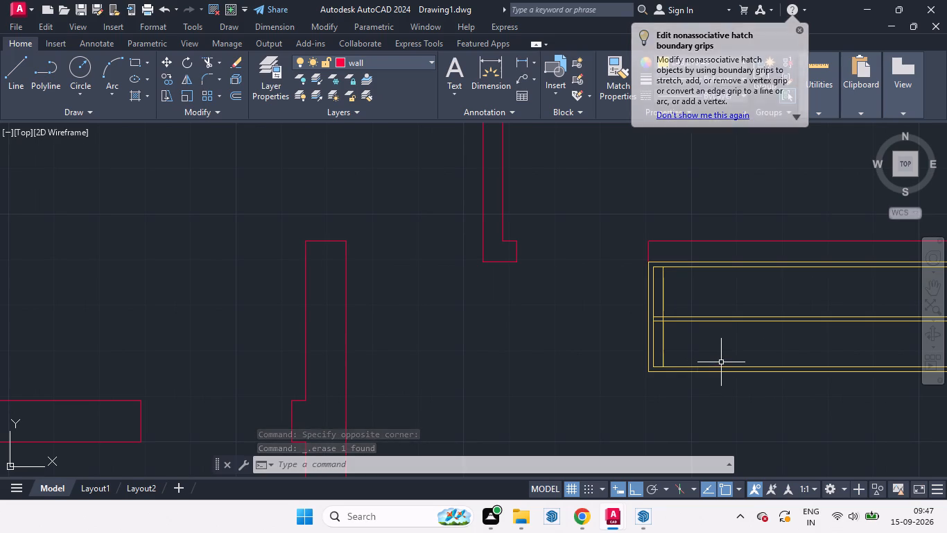
pyautogui.press('l')
pyautogui.press('Return')
pyautogui.scroll(2, 670, 375)
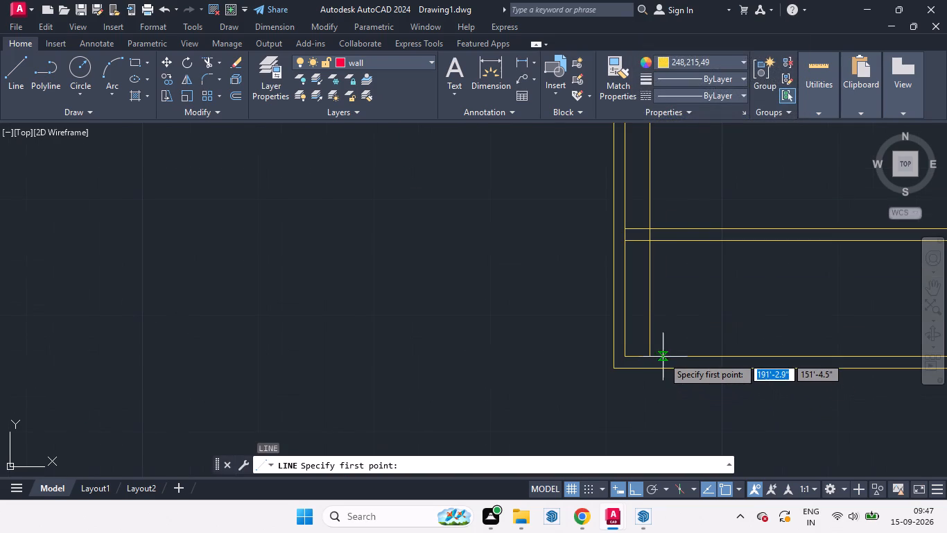
pyautogui.click(661, 354)
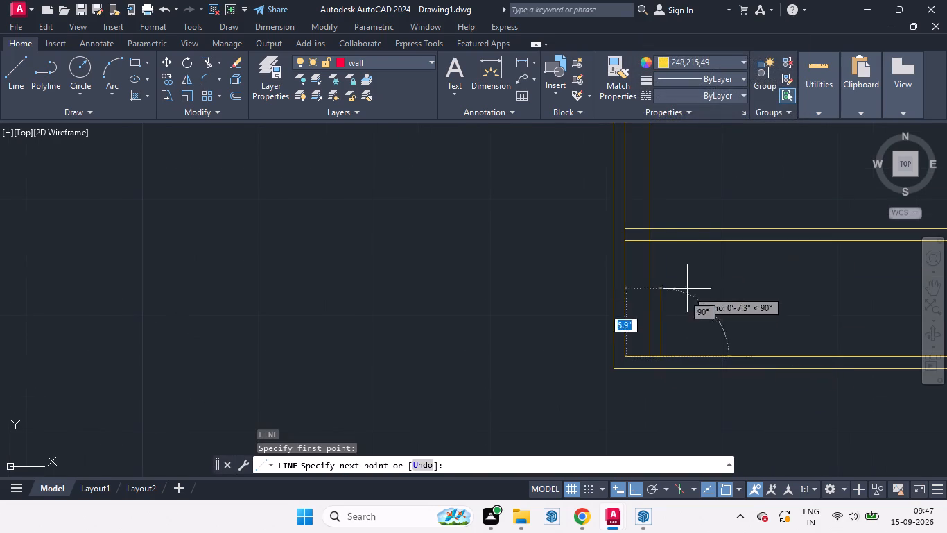
pyautogui.scroll(-2, 684, 305)
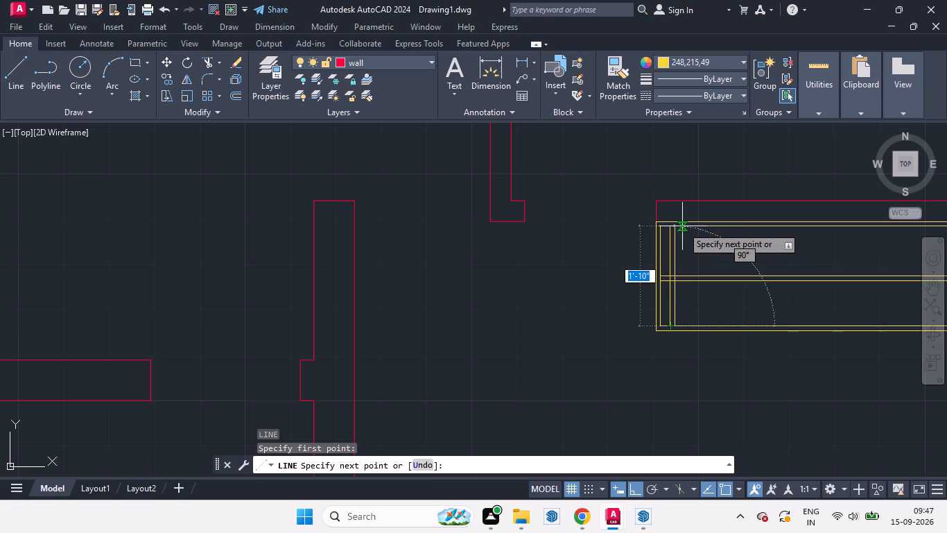
pyautogui.scroll(2, 683, 226)
pyautogui.click(682, 226)
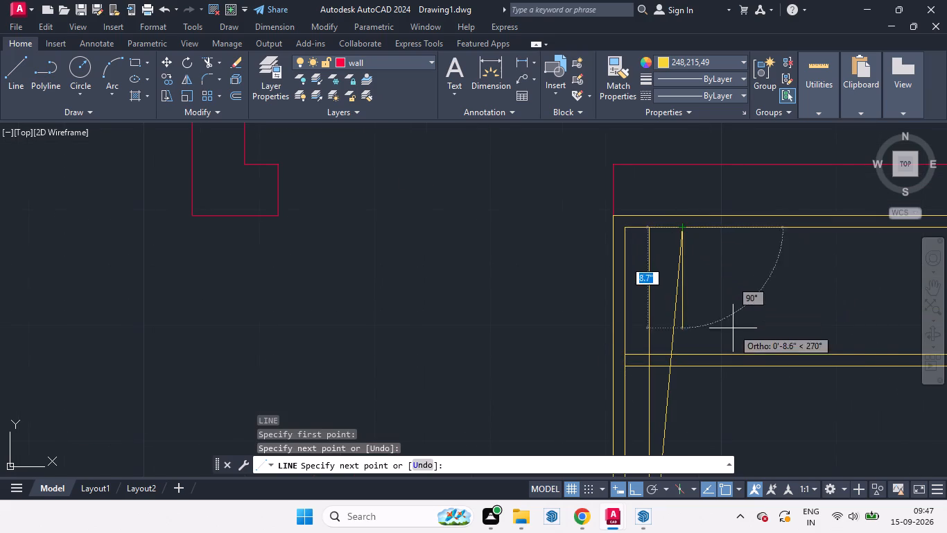
pyautogui.scroll(-3, 709, 294)
pyautogui.scroll(3, 710, 331)
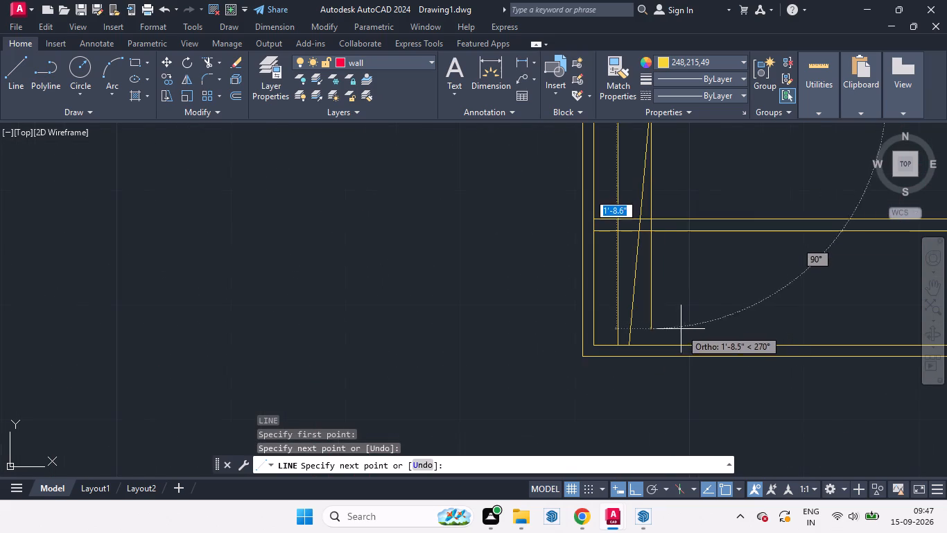
pyautogui.click(652, 344)
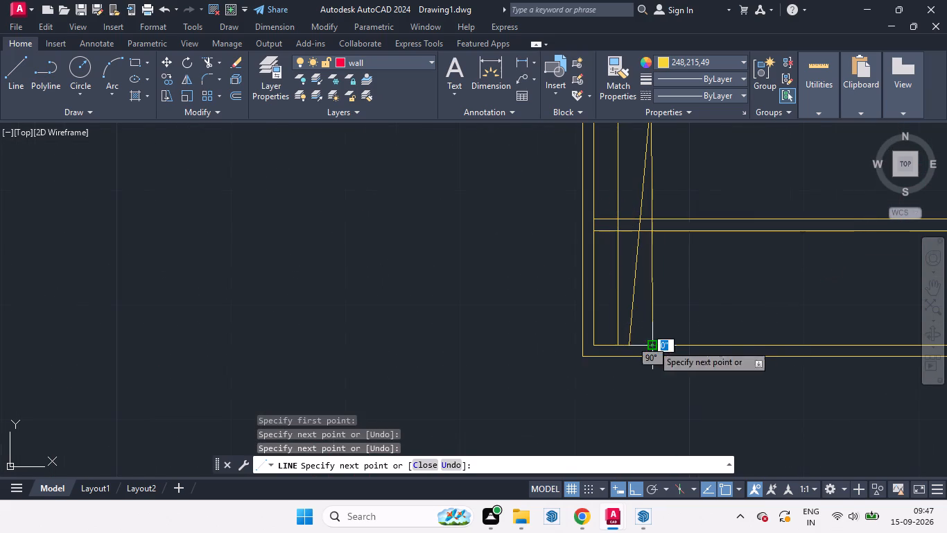
# Continue the zigzag line between the right-hand built-in's upper and lower inner outlines, covering about the first quarter of its length.
pyautogui.scroll(-2, 693, 245)
pyautogui.scroll(3, 680, 198)
pyautogui.scroll(-1, 680, 198)
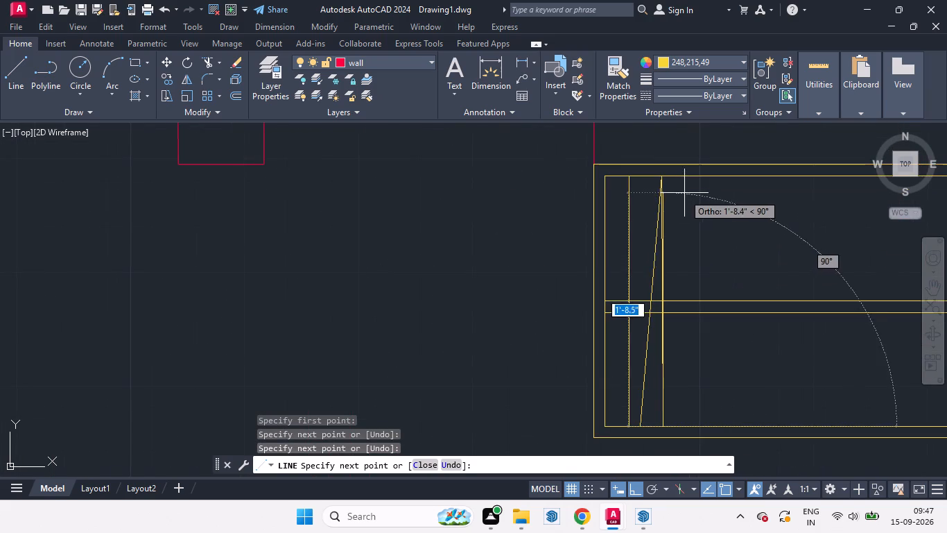
pyautogui.click(708, 183)
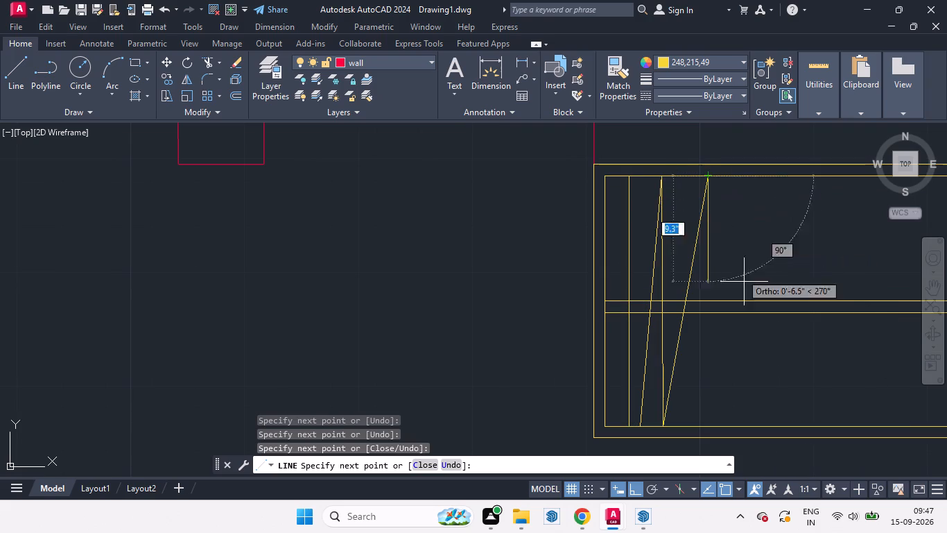
pyautogui.click(709, 423)
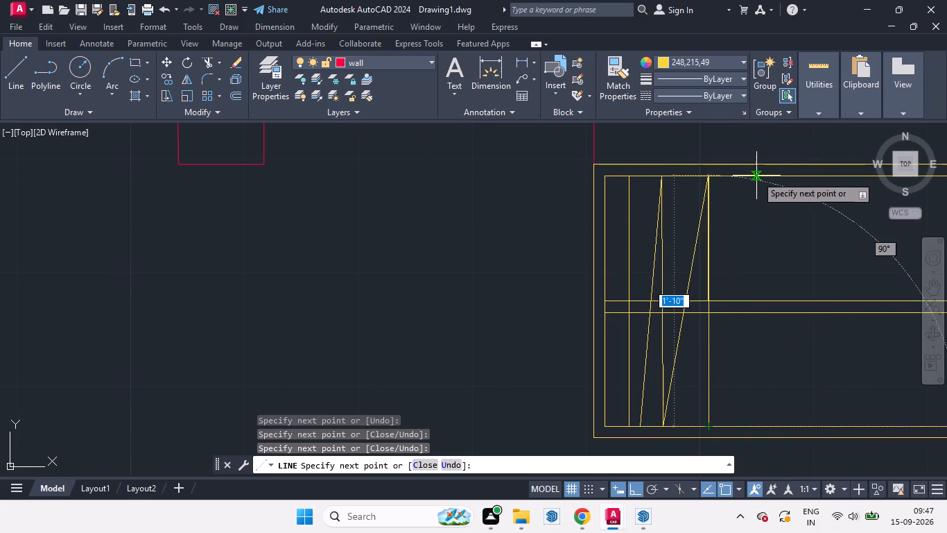
pyautogui.click(756, 176)
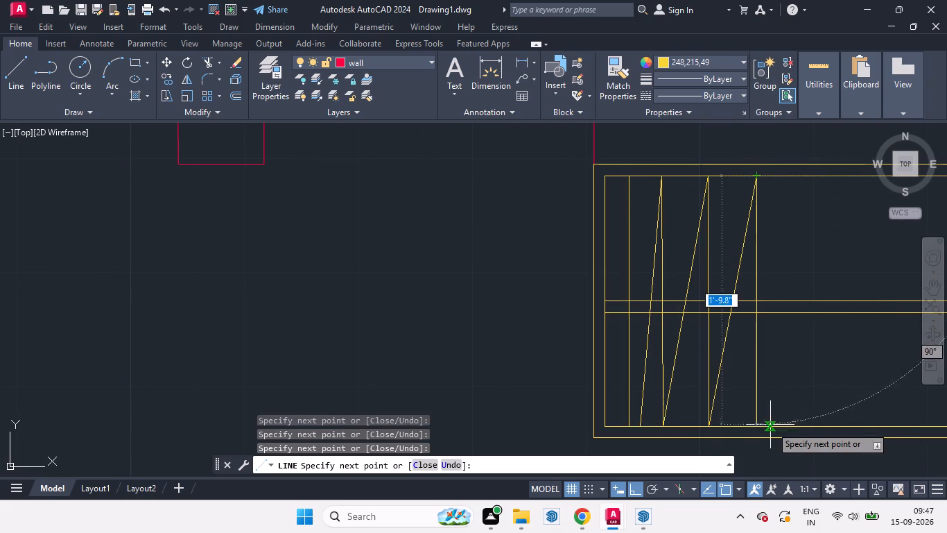
pyautogui.click(774, 427)
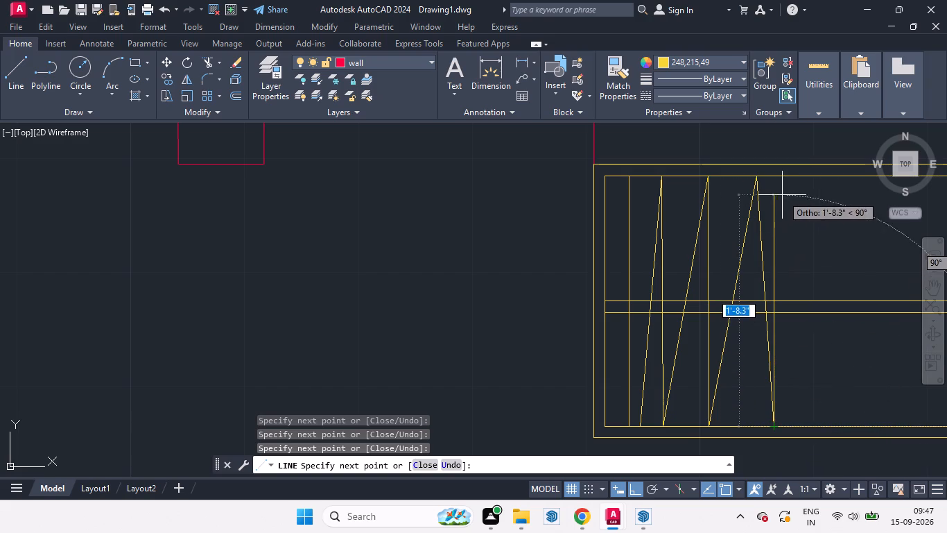
pyautogui.click(775, 180)
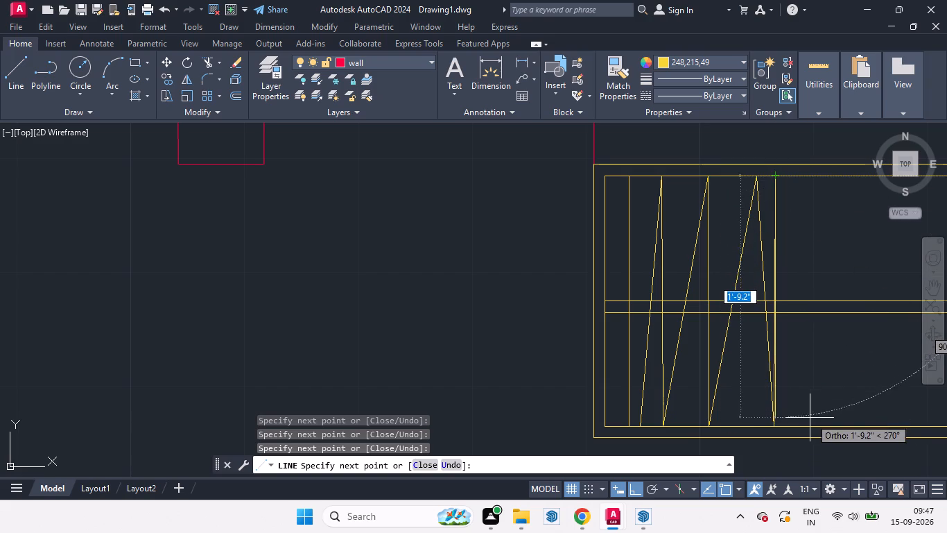
pyautogui.click(802, 428)
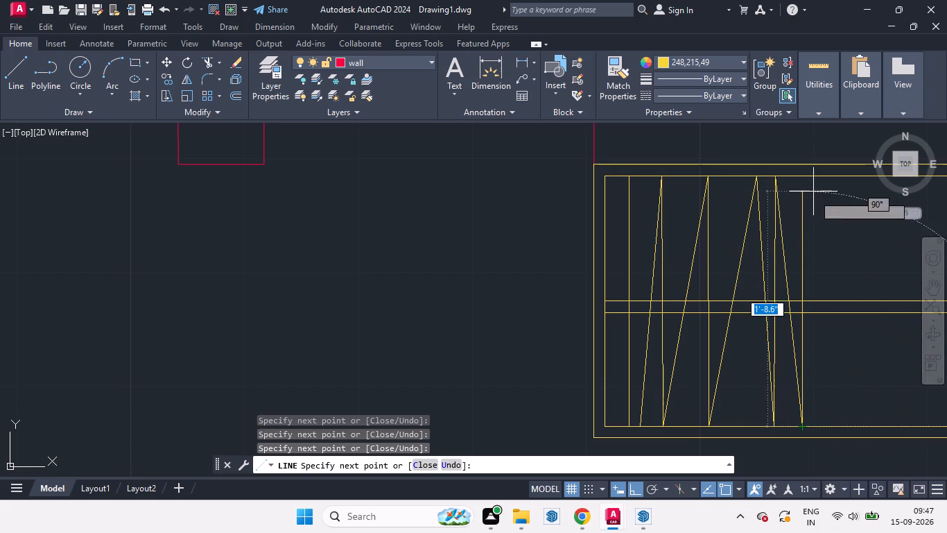
pyautogui.click(814, 178)
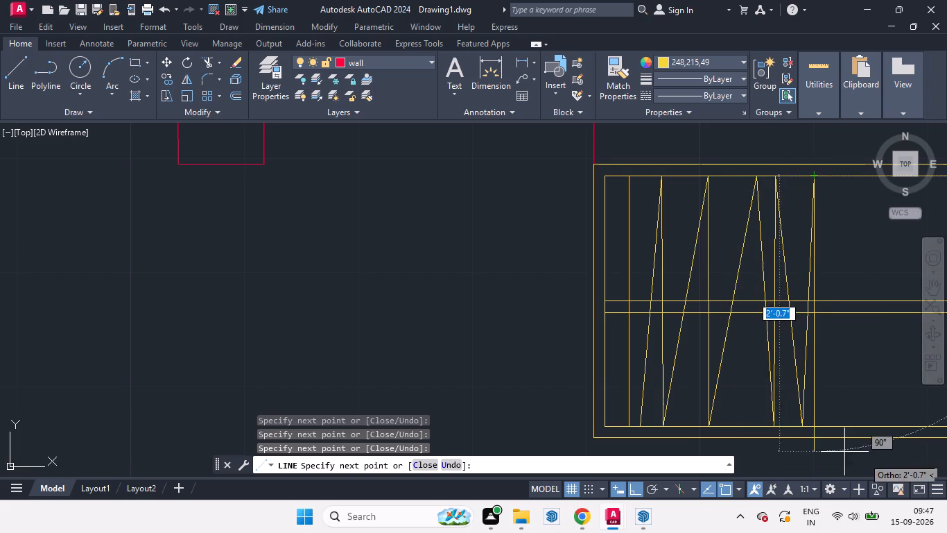
# Extend the zigzag with closely spaced strokes between the inner outlines, ending on the lower one just short of the built-in's middle.
pyautogui.scroll(-4, 676, 391)
pyautogui.scroll(3, 713, 379)
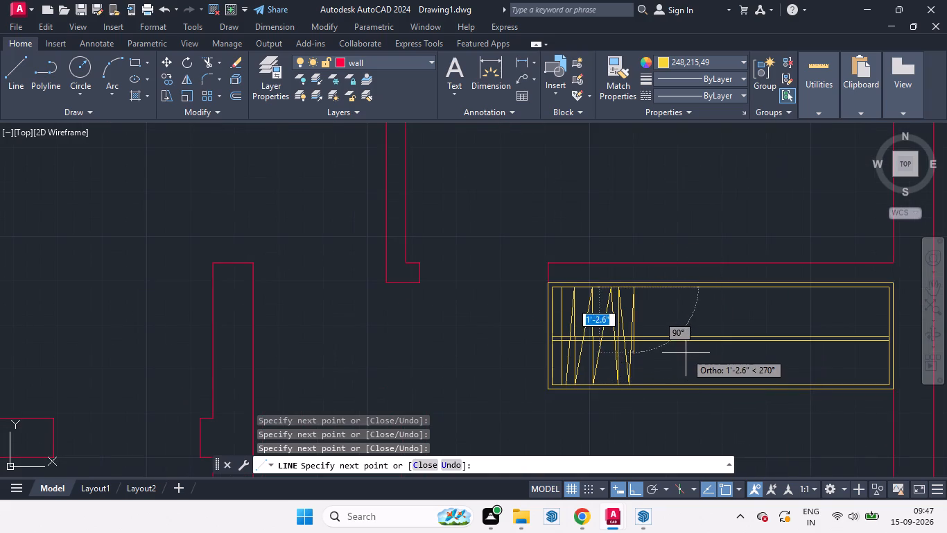
pyautogui.scroll(2, 686, 353)
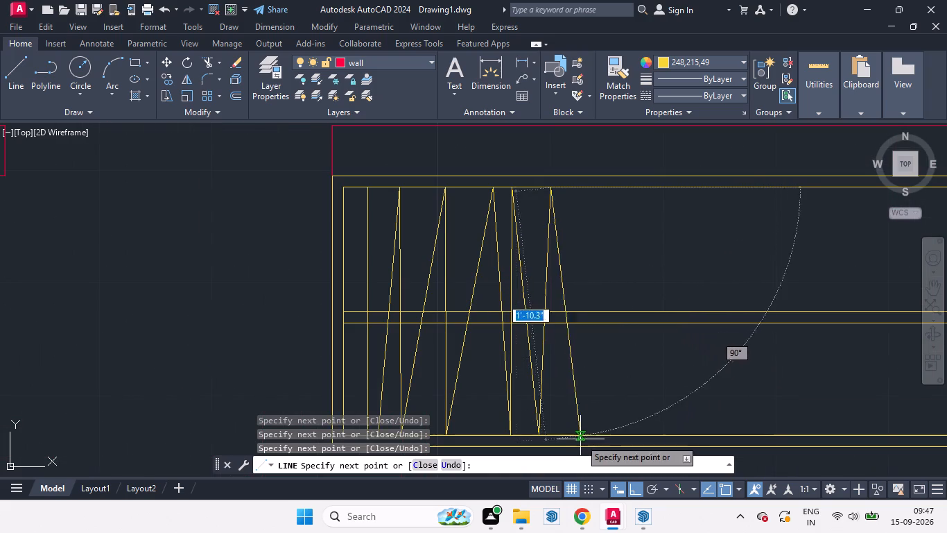
pyautogui.click(571, 435)
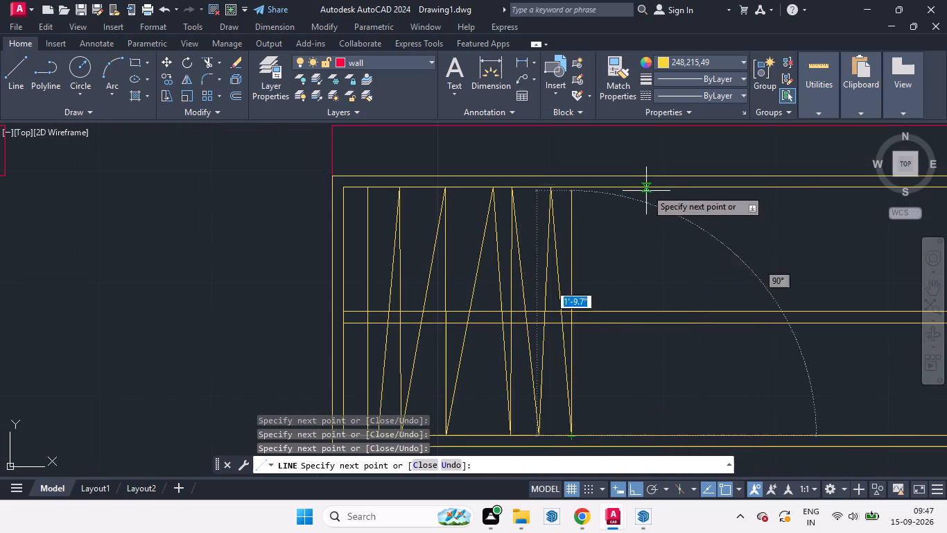
pyautogui.click(572, 185)
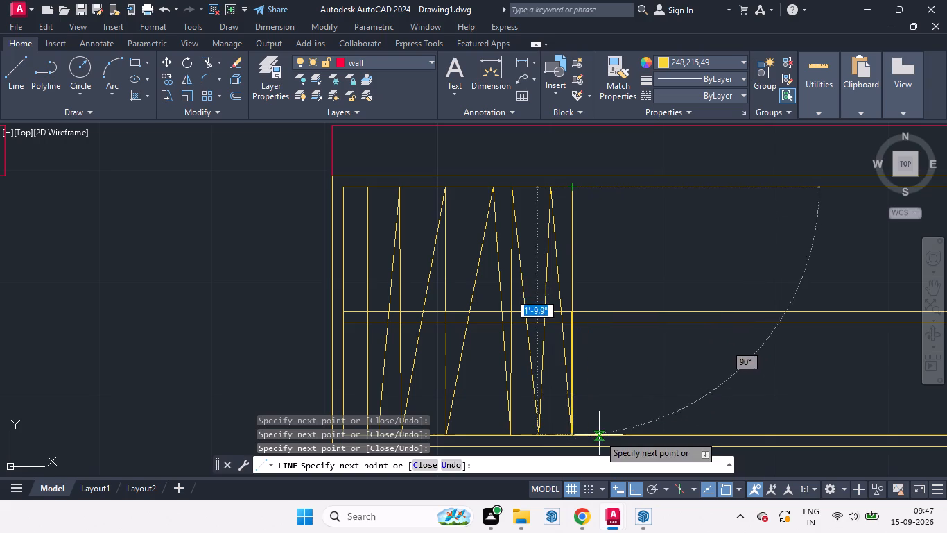
pyautogui.click(599, 435)
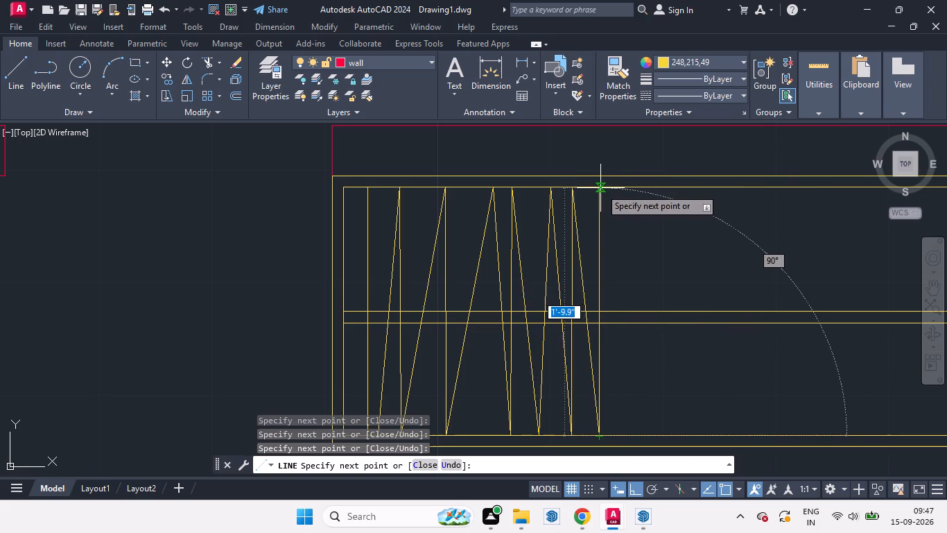
pyautogui.click(600, 188)
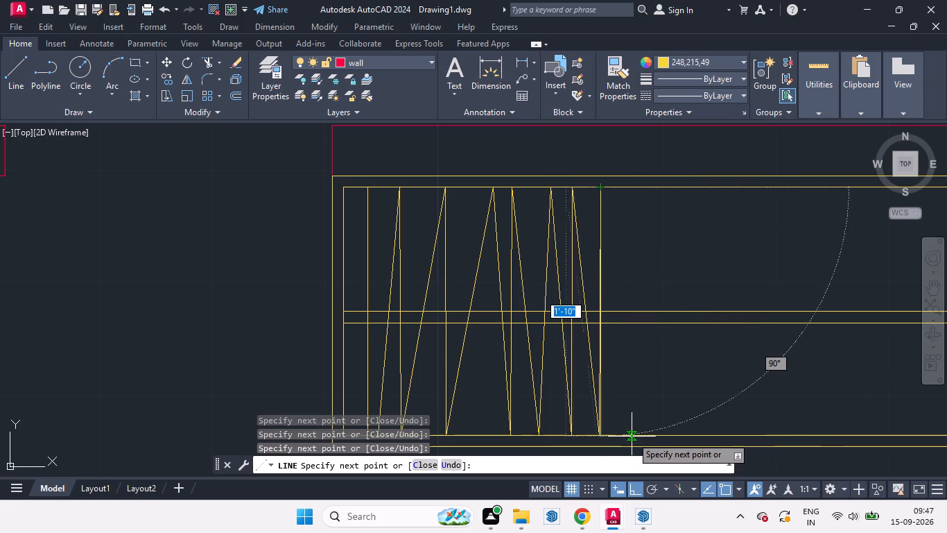
pyautogui.click(632, 437)
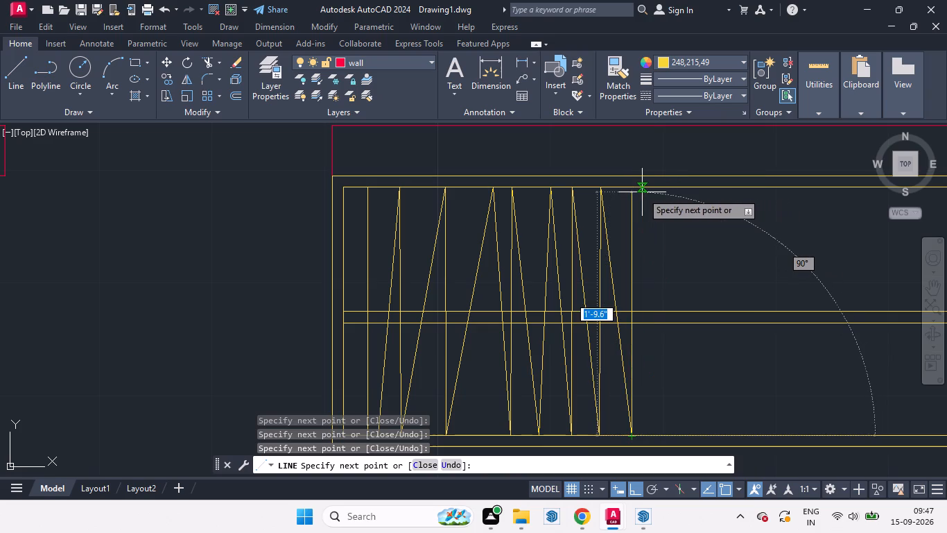
pyautogui.click(642, 192)
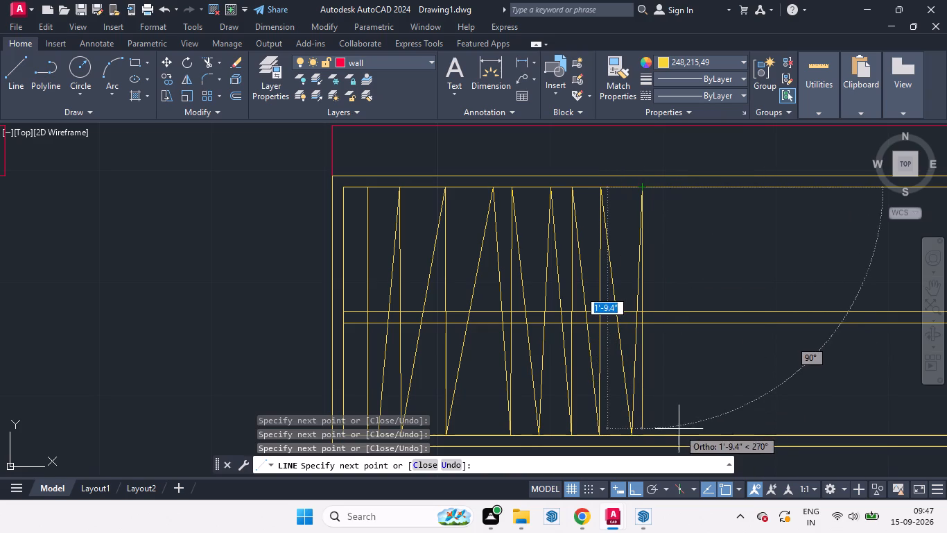
pyautogui.click(661, 434)
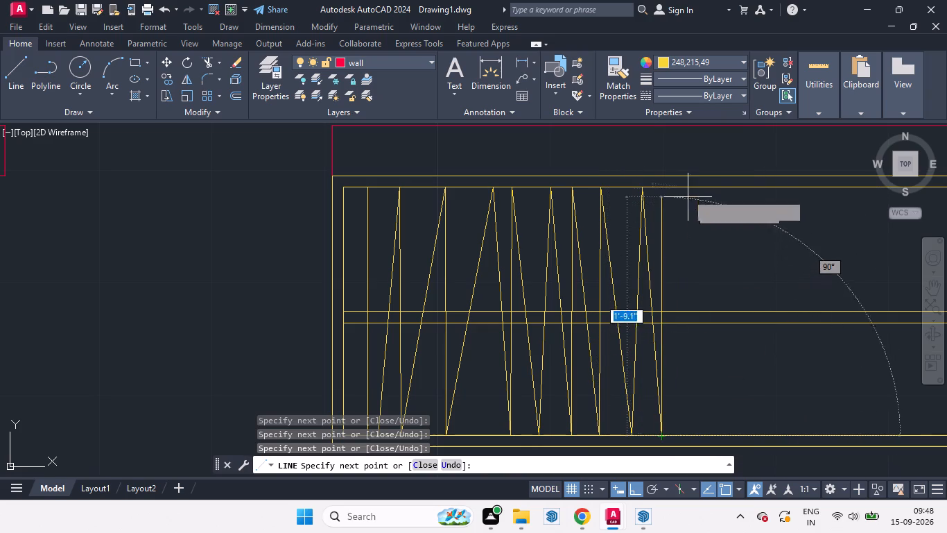
pyautogui.click(677, 185)
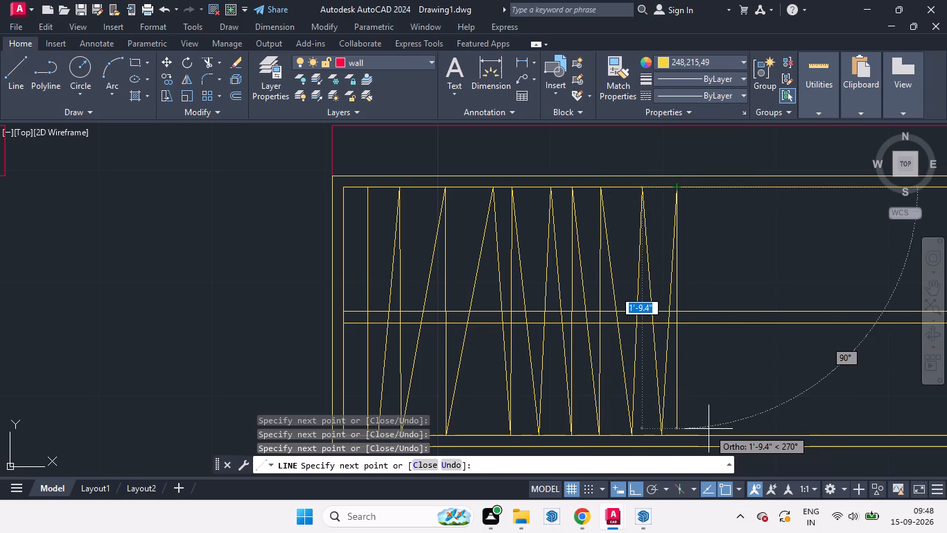
pyautogui.click(700, 433)
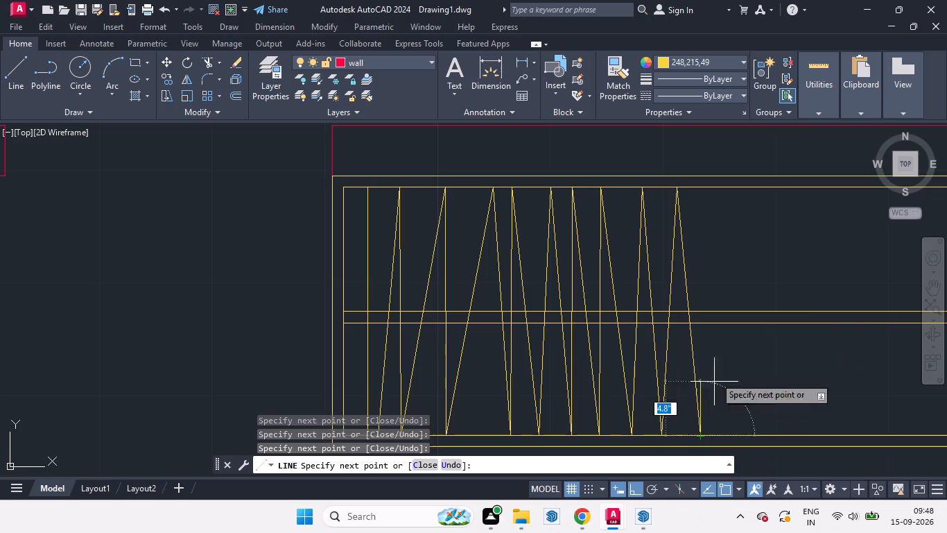
# Carry the zigzag past the middle of the right-hand built-in, alternating between the upper and lower inner outlines.
pyautogui.scroll(-3, 613, 271)
pyautogui.scroll(1, 680, 260)
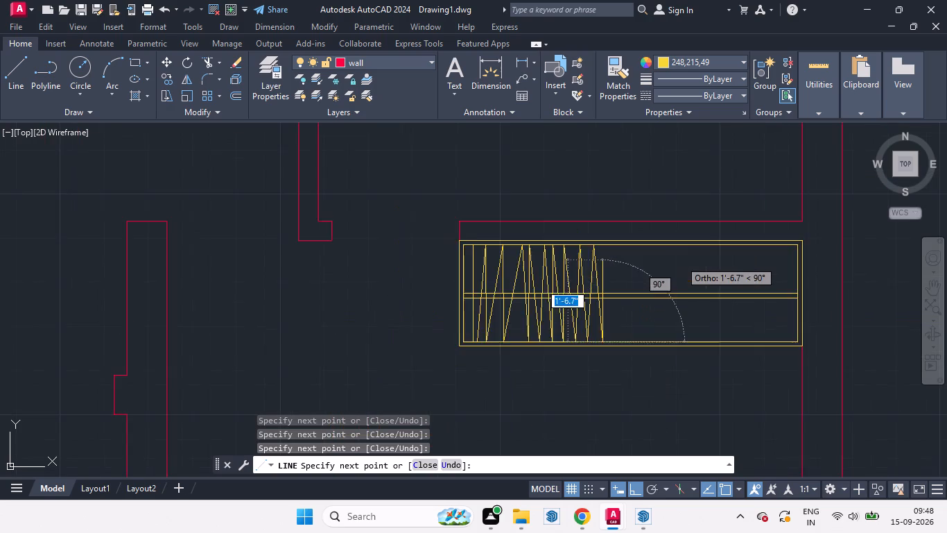
pyautogui.scroll(1, 680, 260)
pyautogui.click(574, 234)
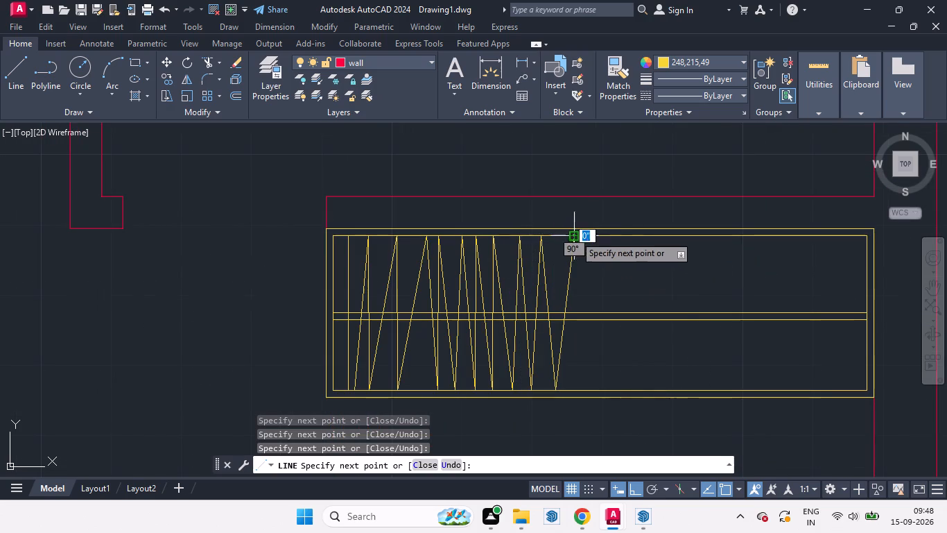
pyautogui.click(574, 391)
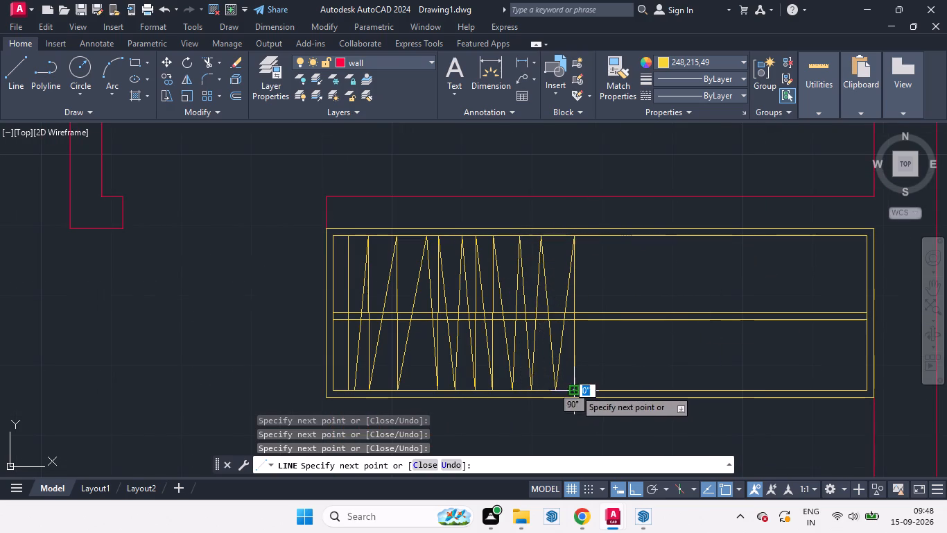
pyautogui.click(604, 235)
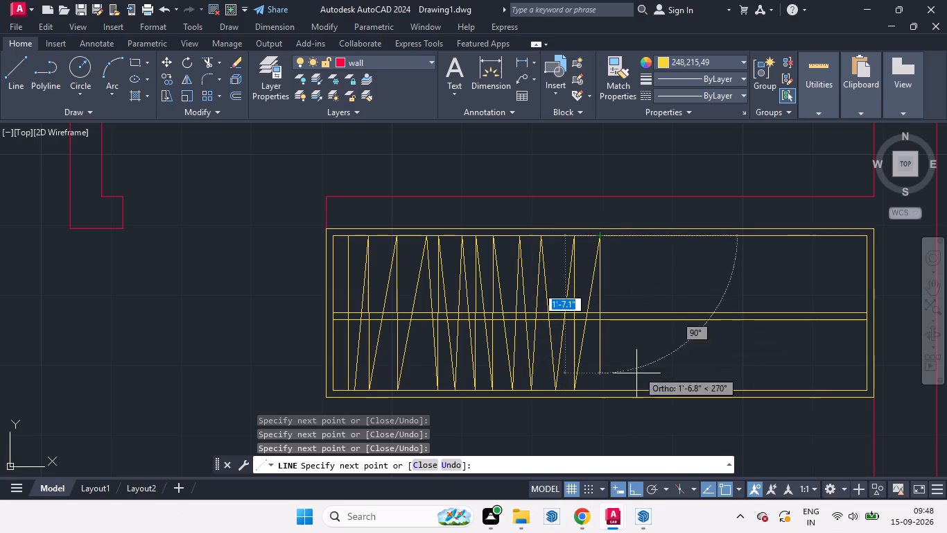
pyautogui.click(602, 387)
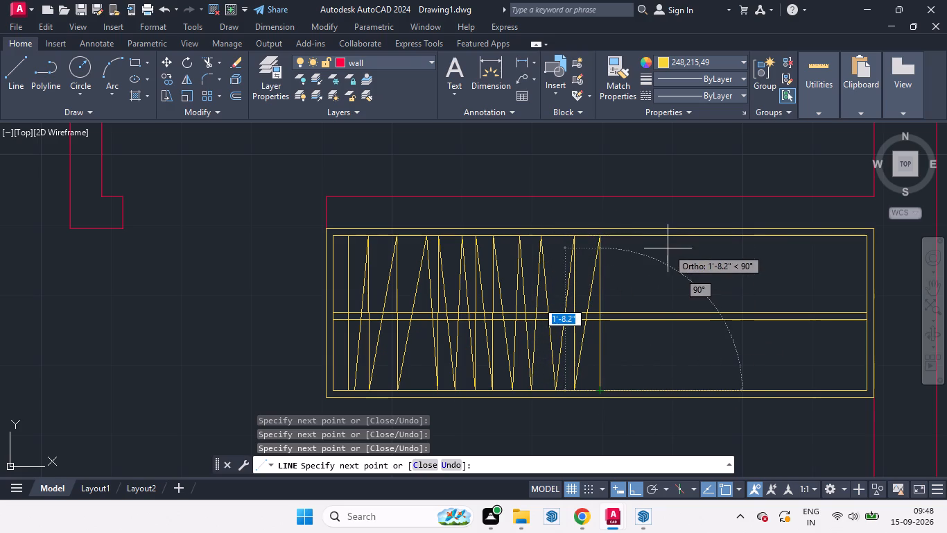
pyautogui.click(615, 242)
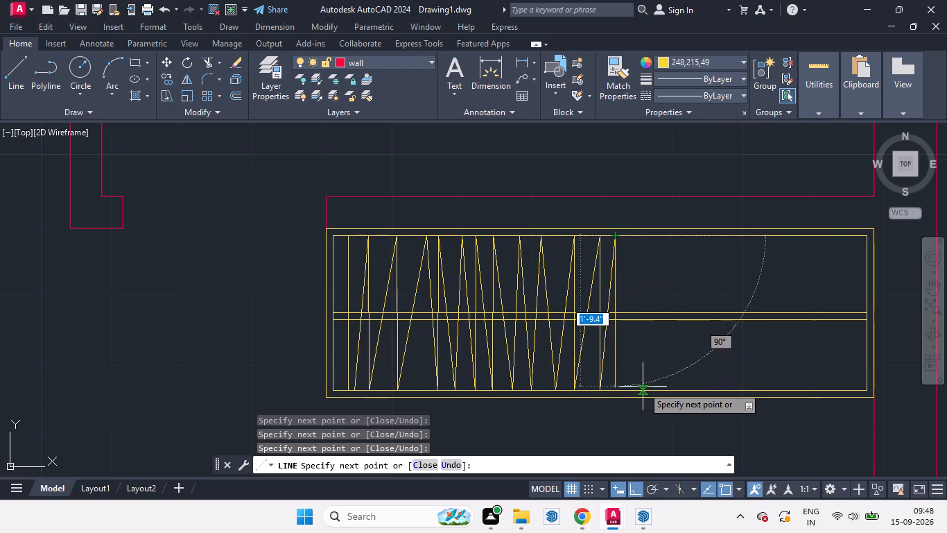
pyautogui.click(616, 386)
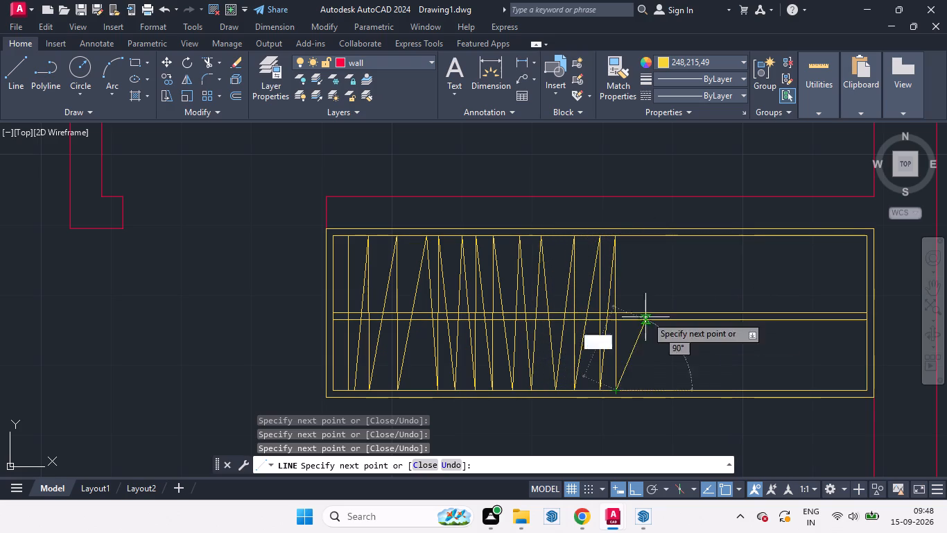
# Continue the right-hand built-in's zigzag with evenly spaced strokes between the inner outlines, reaching about four-fifths of its length.
pyautogui.click(643, 237)
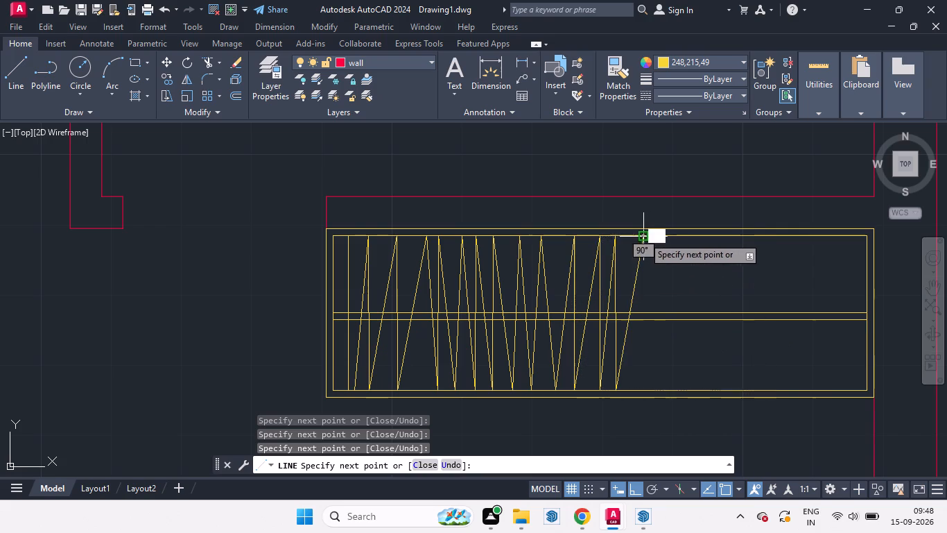
pyautogui.click(642, 391)
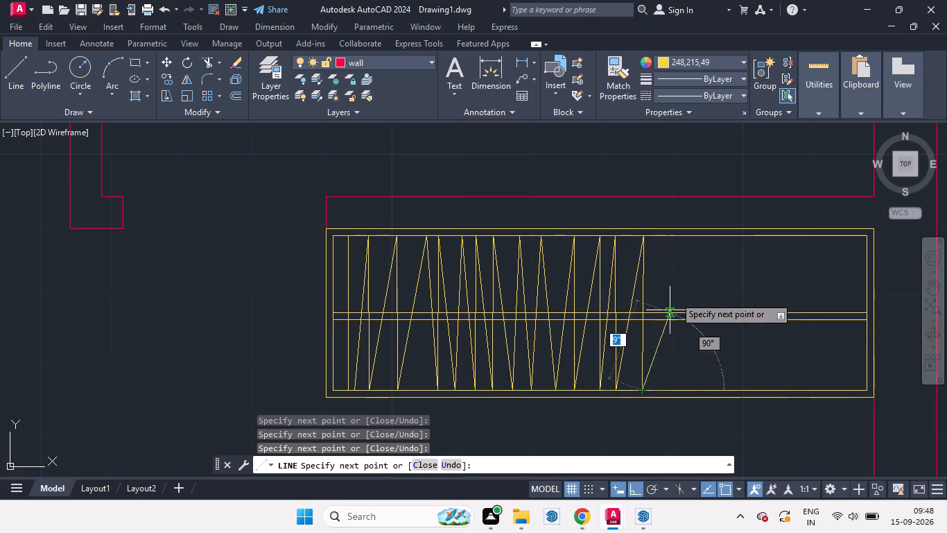
pyautogui.click(663, 236)
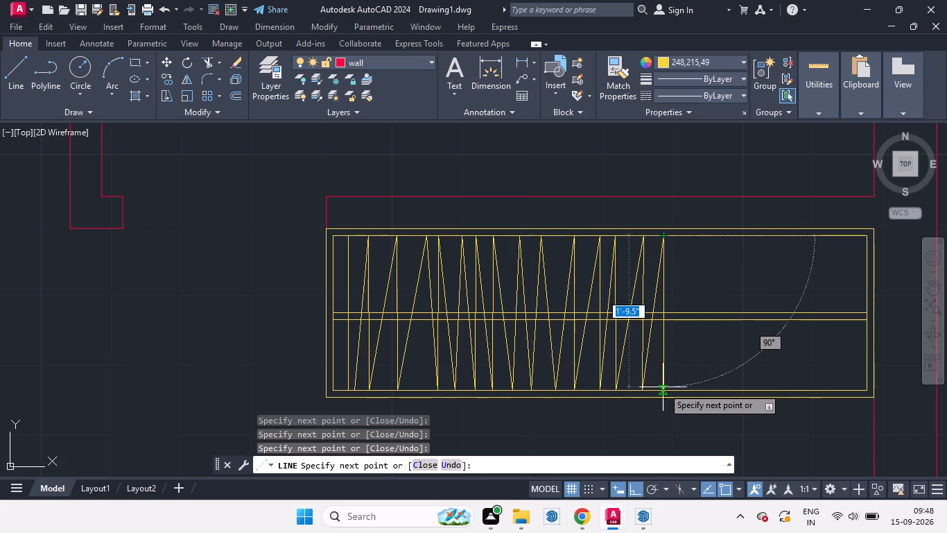
pyautogui.click(663, 387)
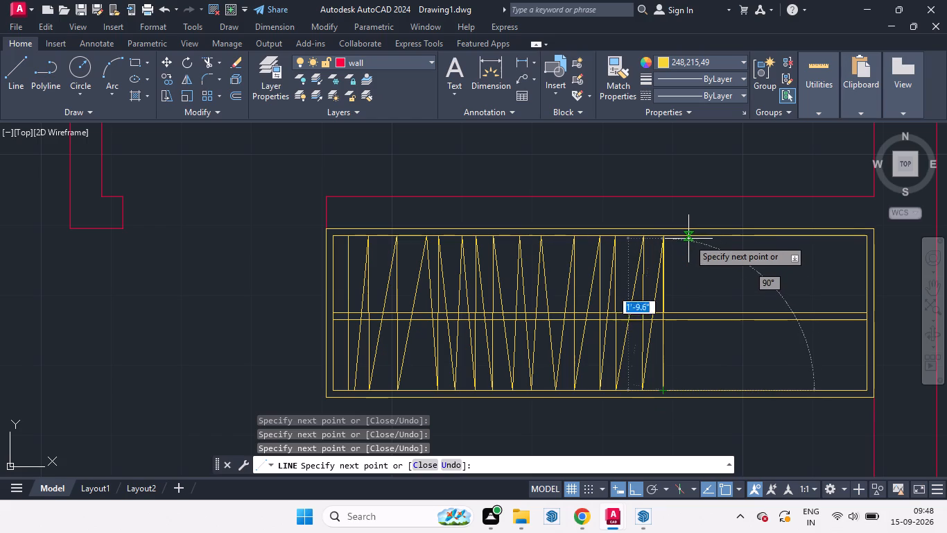
pyautogui.click(687, 235)
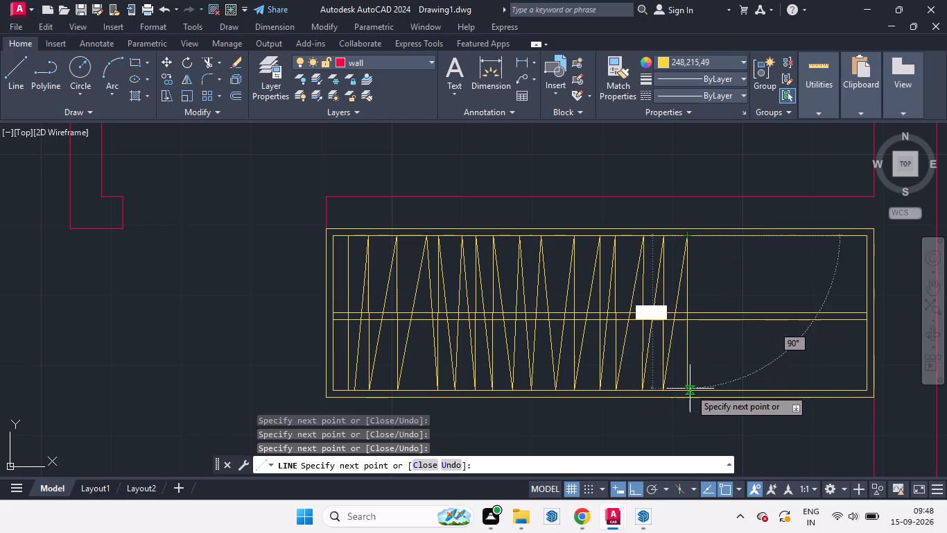
pyautogui.click(688, 389)
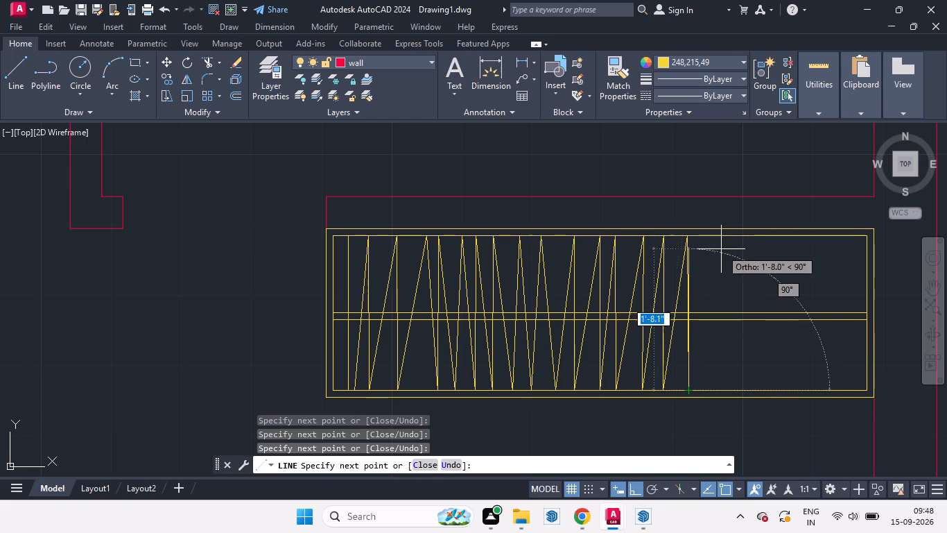
pyautogui.click(713, 235)
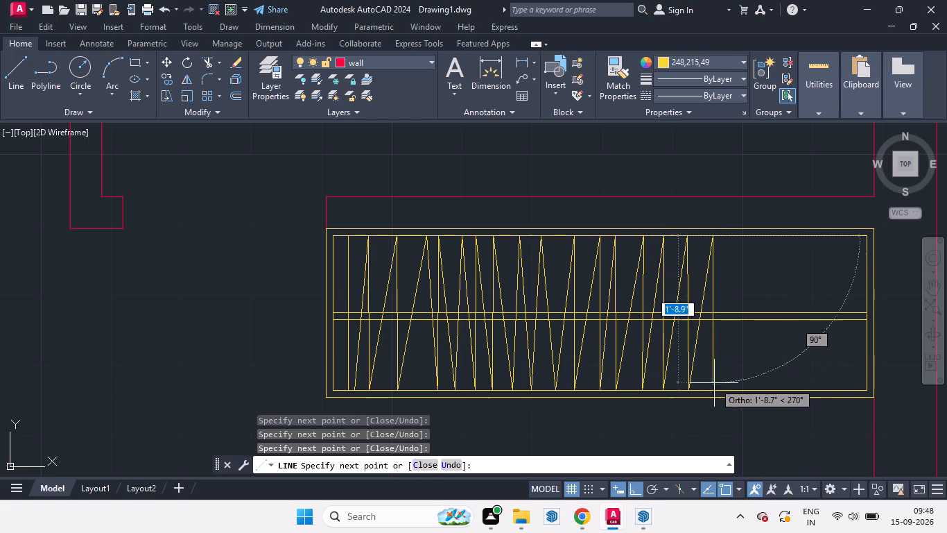
pyautogui.click(713, 386)
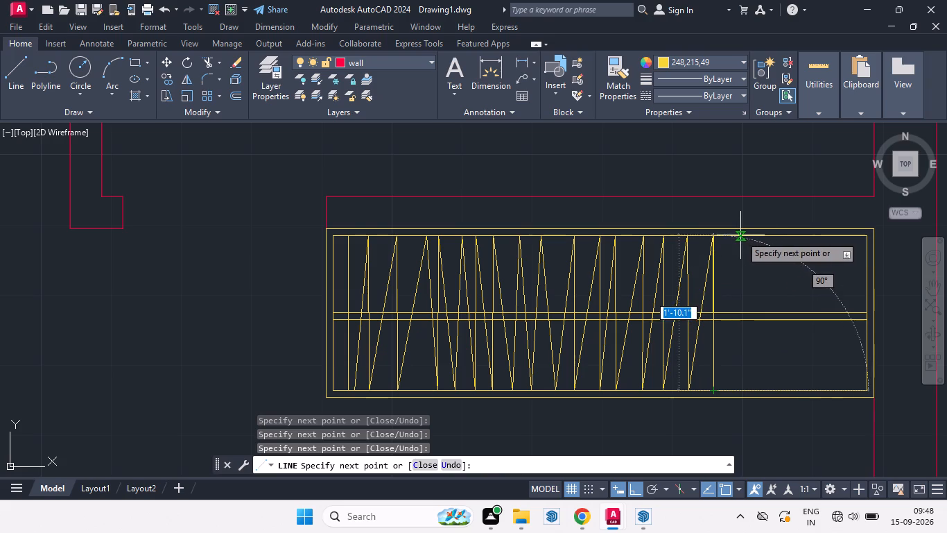
pyautogui.click(740, 235)
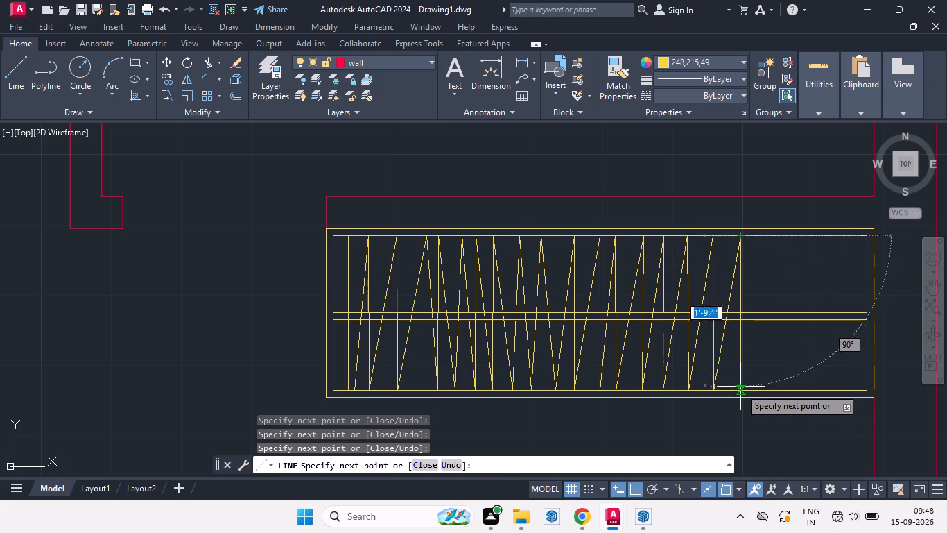
pyautogui.click(742, 391)
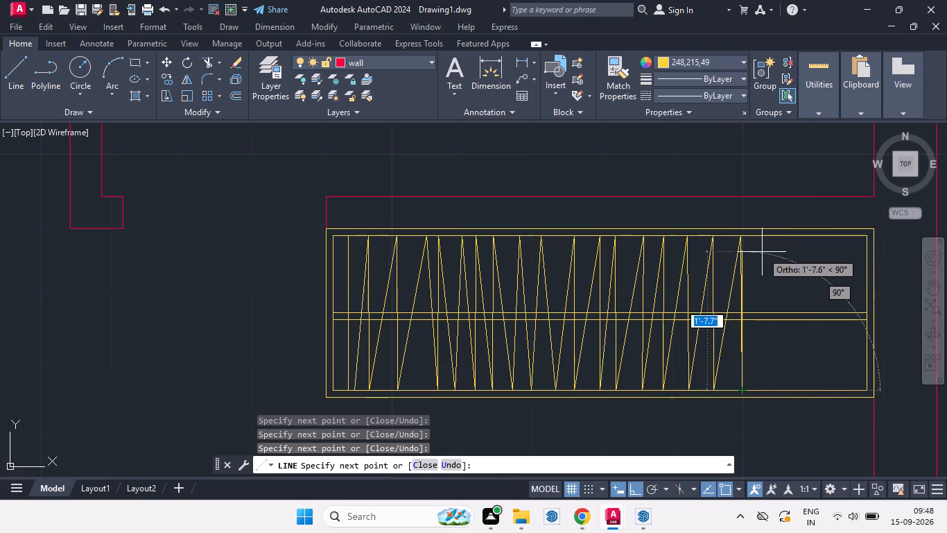
pyautogui.click(763, 235)
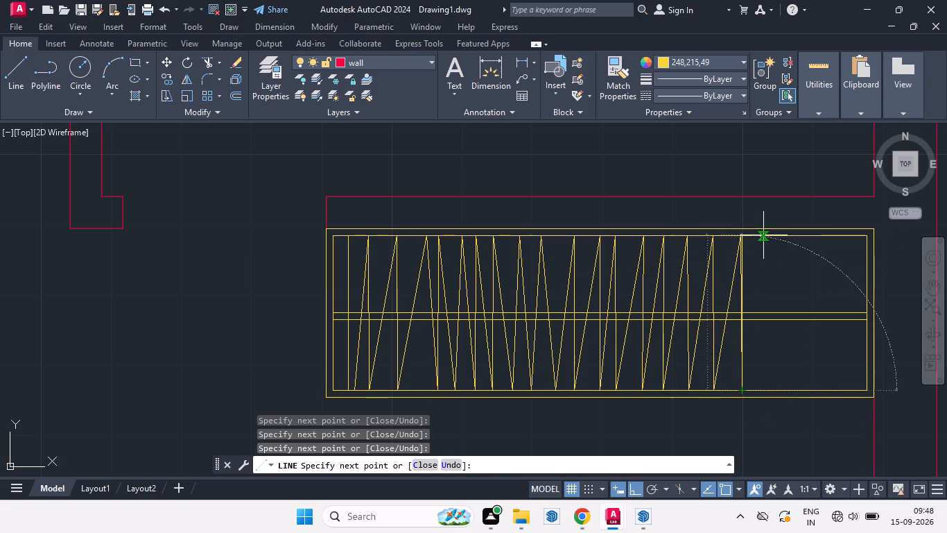
pyautogui.click(764, 389)
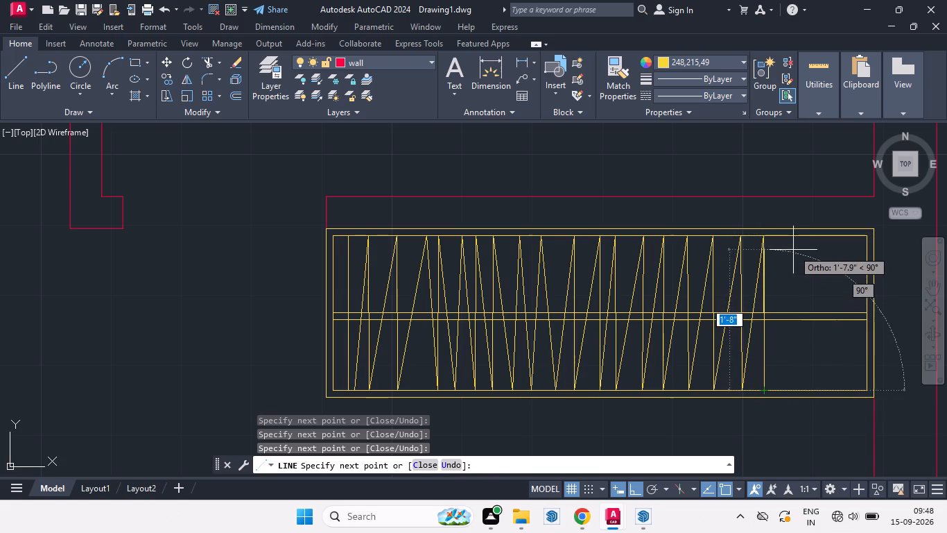
# Finish the zigzag with progressively narrower strokes, ending on the lower inner outline just short of the built-in's far end.
pyautogui.click(786, 235)
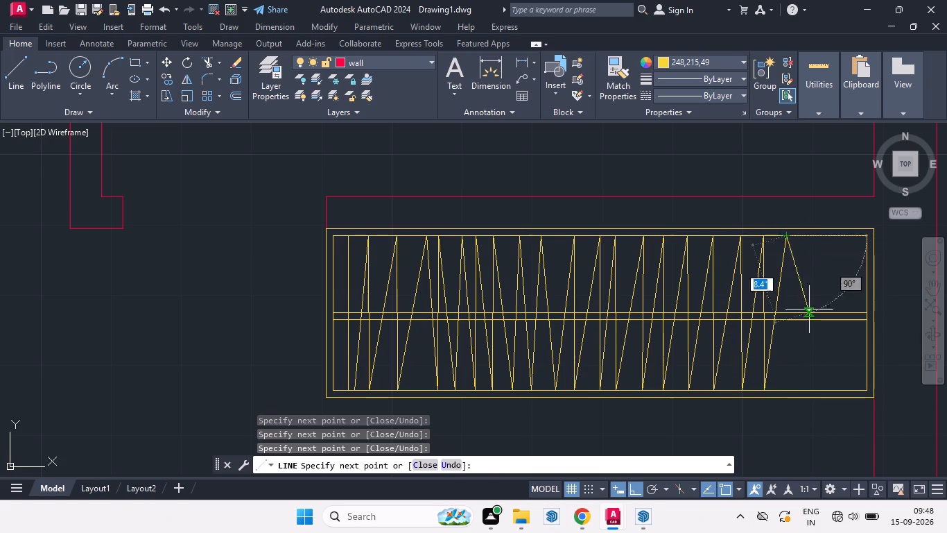
pyautogui.click(787, 389)
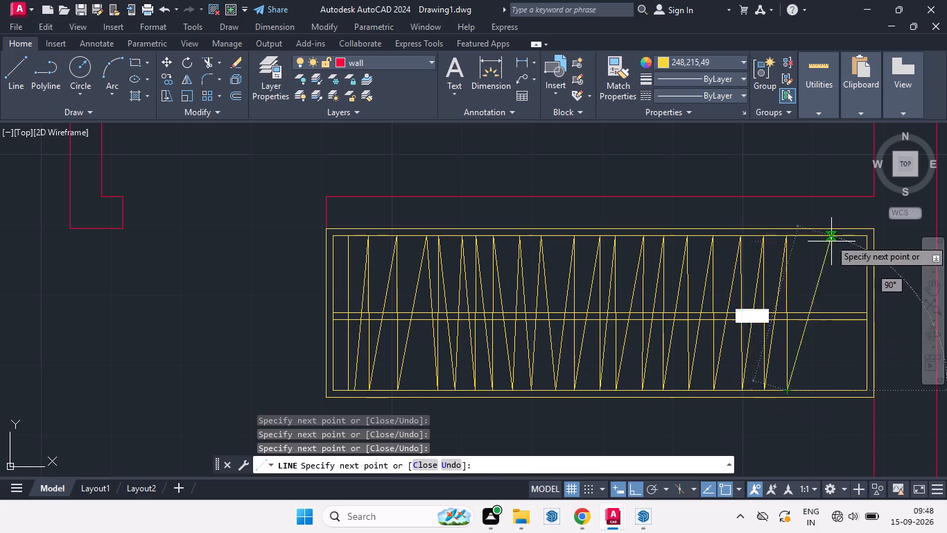
pyautogui.click(810, 233)
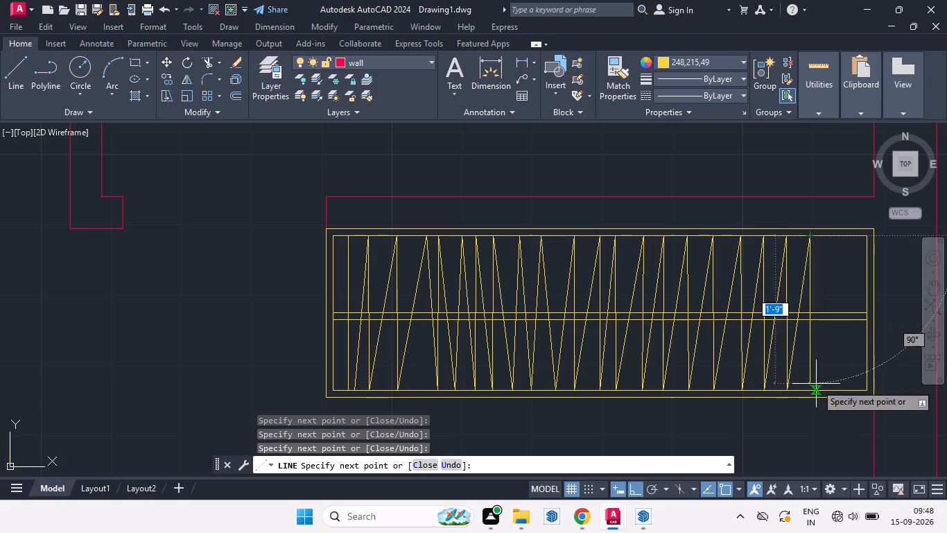
pyautogui.click(813, 391)
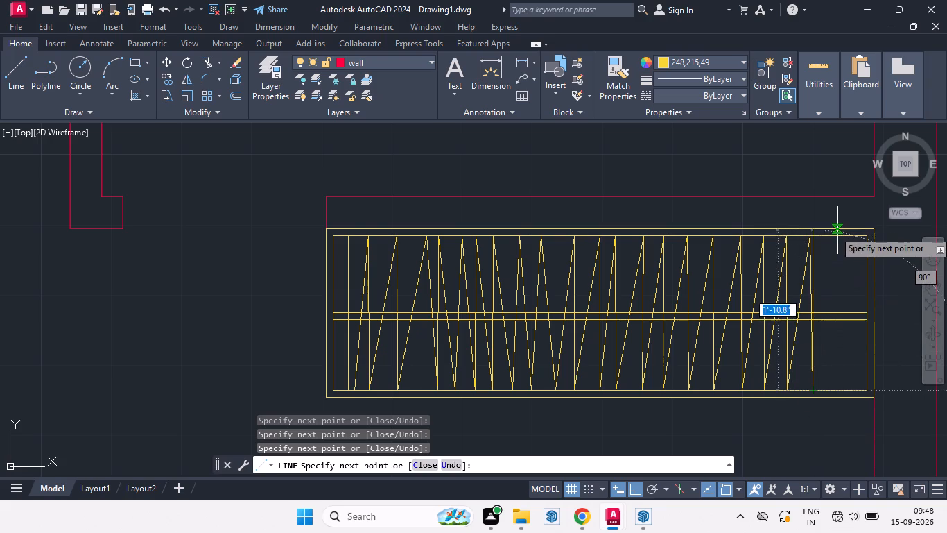
pyautogui.click(826, 239)
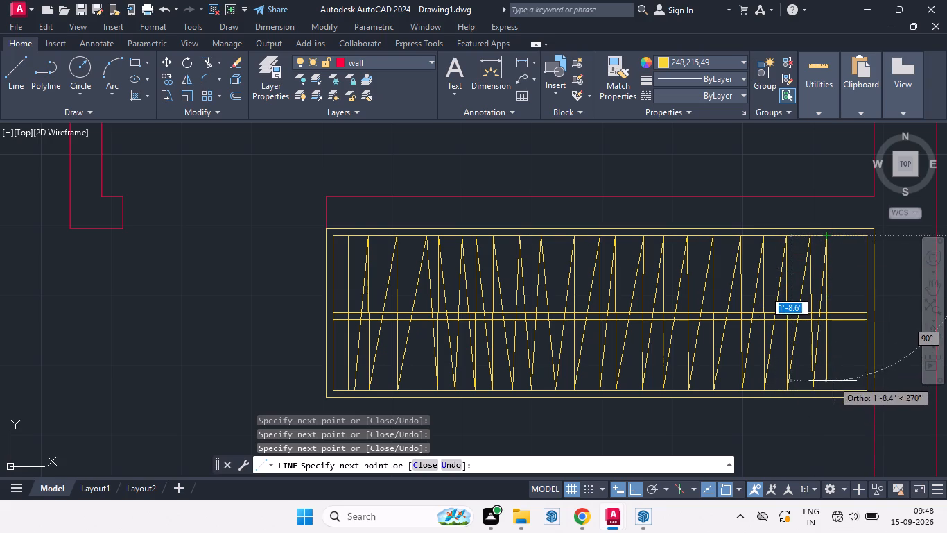
pyautogui.click(831, 391)
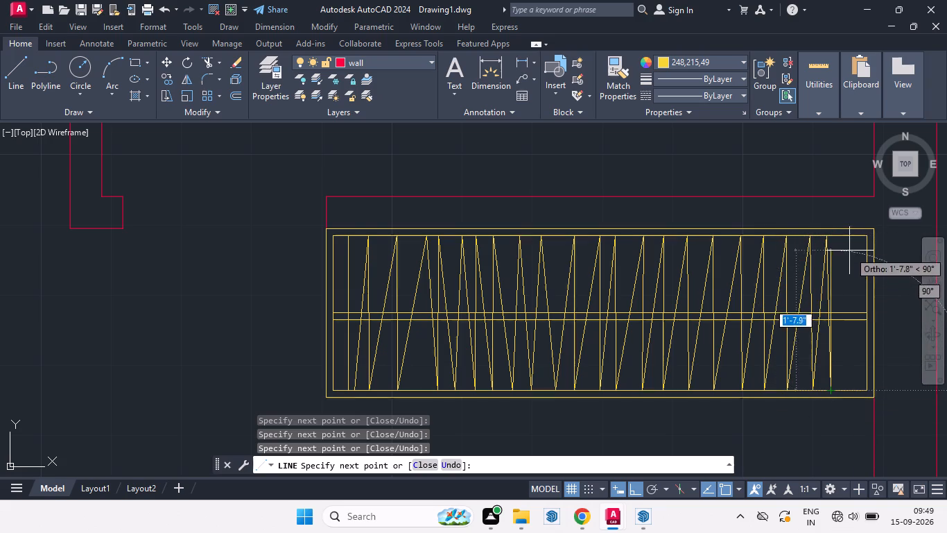
pyautogui.click(842, 235)
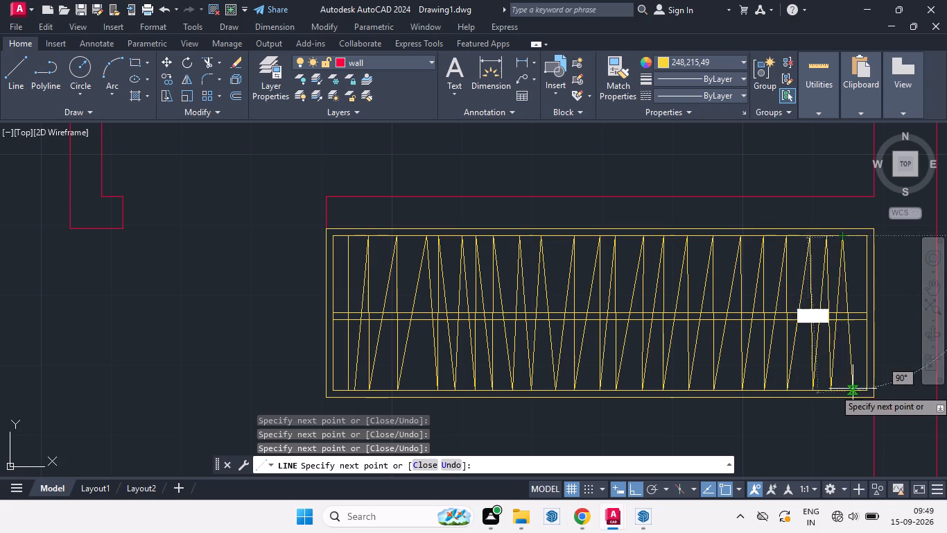
pyautogui.click(846, 389)
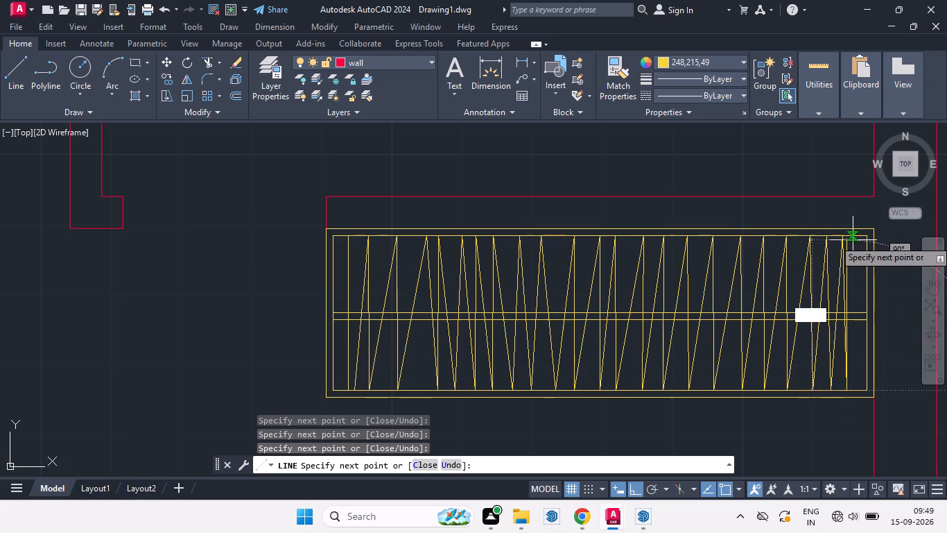
pyautogui.click(852, 237)
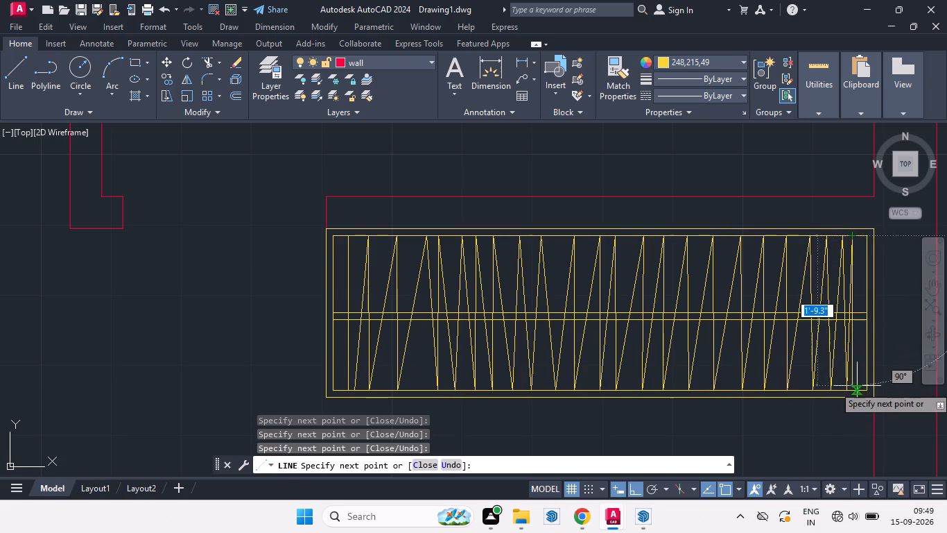
pyautogui.scroll(4, 856, 388)
pyautogui.click(848, 407)
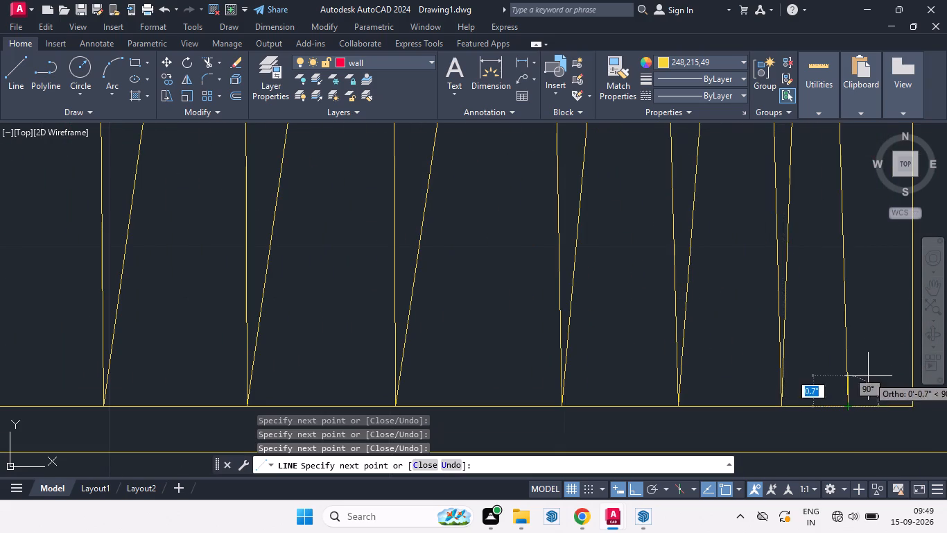
pyautogui.scroll(-4, 867, 361)
pyautogui.press('space')
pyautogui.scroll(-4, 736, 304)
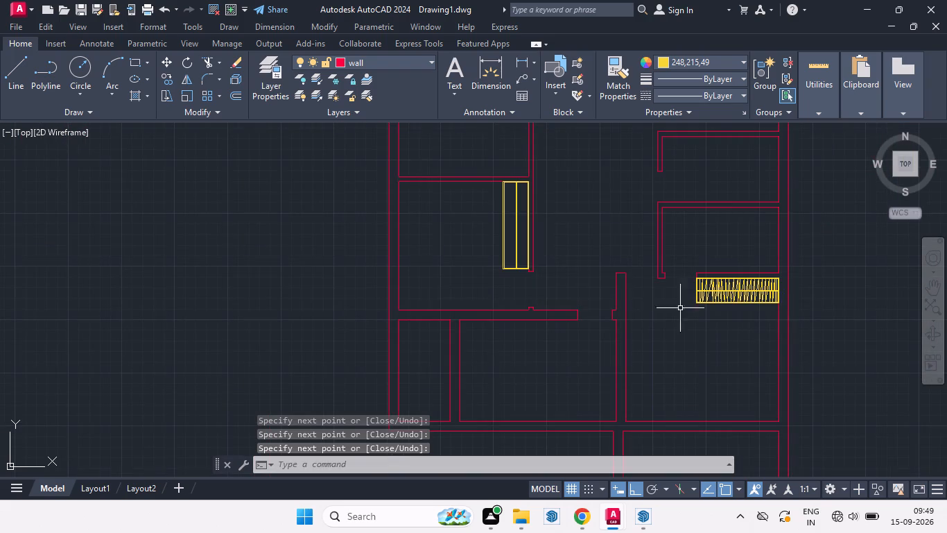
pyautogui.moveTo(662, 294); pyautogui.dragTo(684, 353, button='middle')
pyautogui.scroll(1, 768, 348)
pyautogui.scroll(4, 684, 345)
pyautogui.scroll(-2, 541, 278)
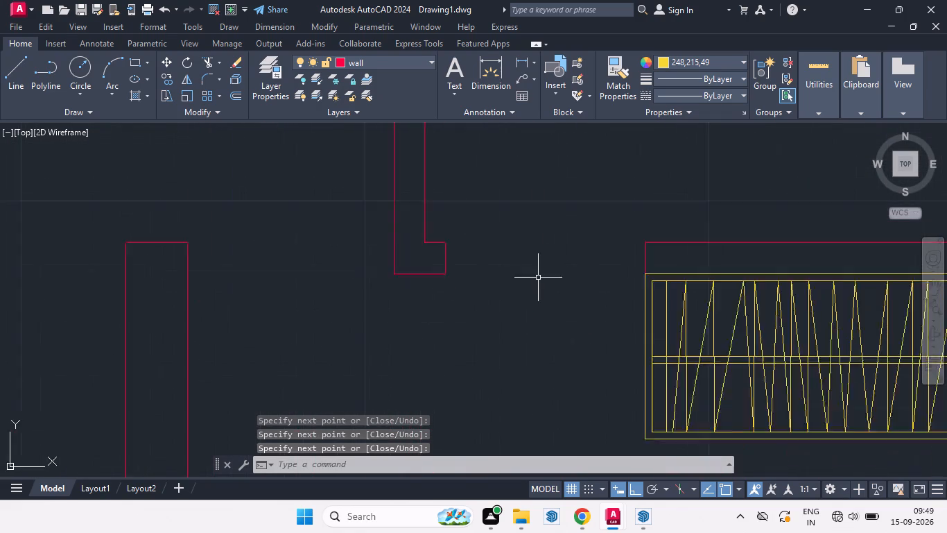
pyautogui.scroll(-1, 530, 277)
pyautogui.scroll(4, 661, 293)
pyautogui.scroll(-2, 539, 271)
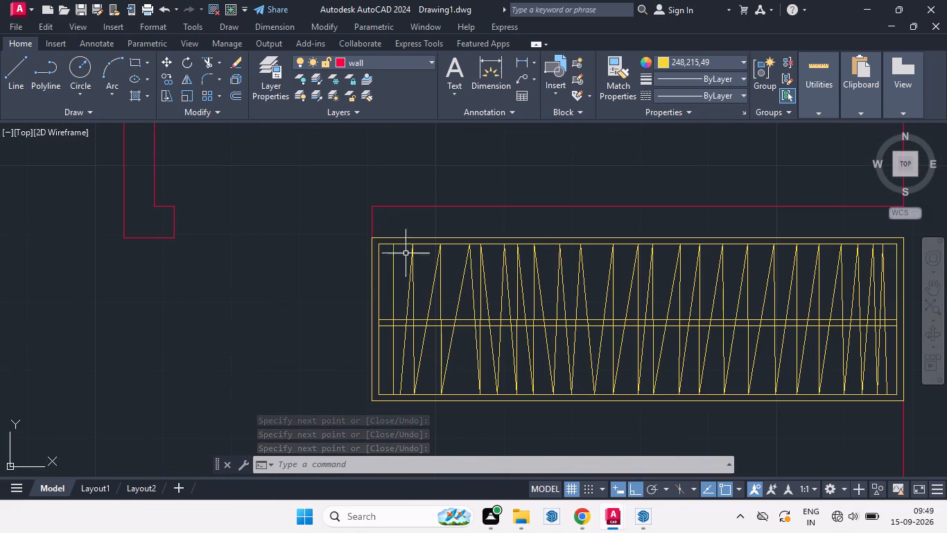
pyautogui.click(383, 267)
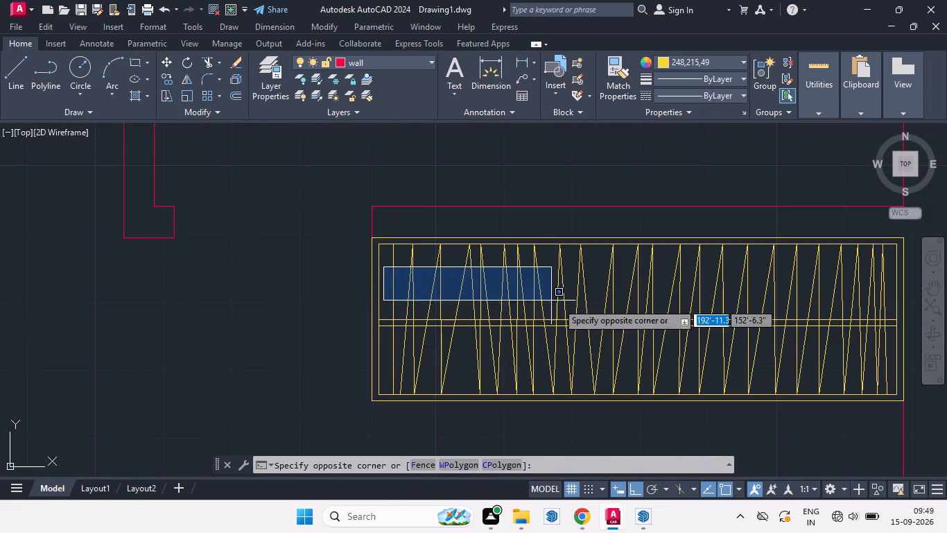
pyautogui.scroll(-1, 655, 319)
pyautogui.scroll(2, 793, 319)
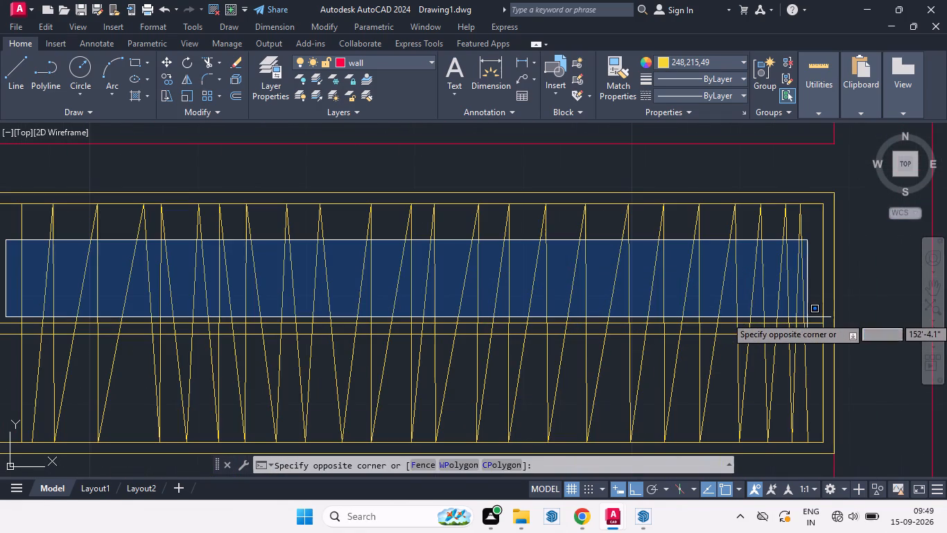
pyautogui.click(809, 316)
# Copy the right-hand built-in's zigzag and starting vertical line from the vertical line's lower end about 50 feet left into empty space.
pyautogui.click(815, 405)
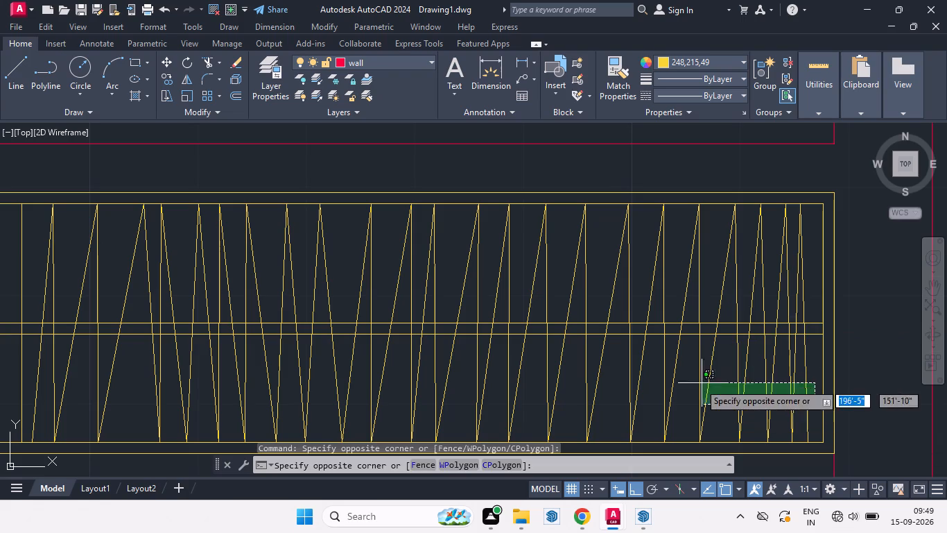
pyautogui.scroll(-2, 715, 375)
pyautogui.scroll(4, 548, 380)
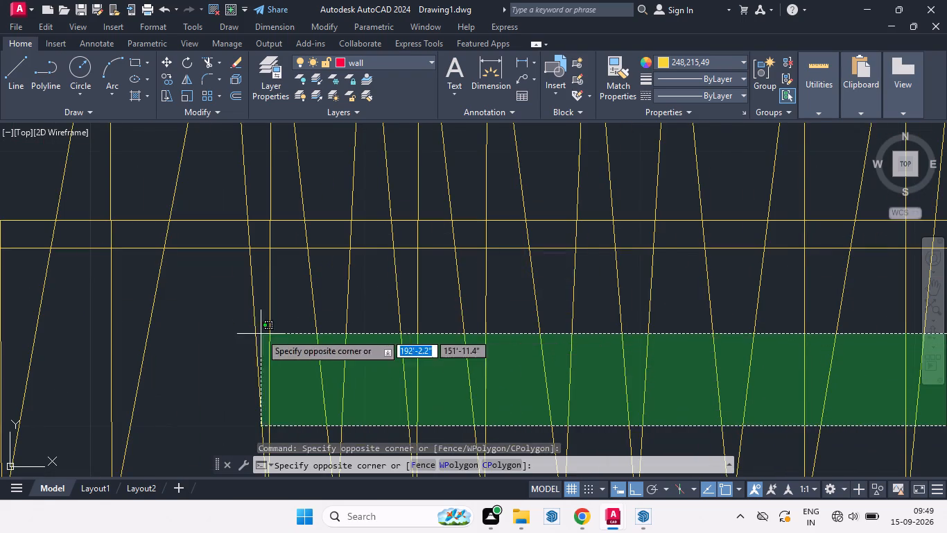
pyautogui.scroll(-3, 356, 323)
pyautogui.scroll(3, 278, 316)
pyautogui.click(284, 318)
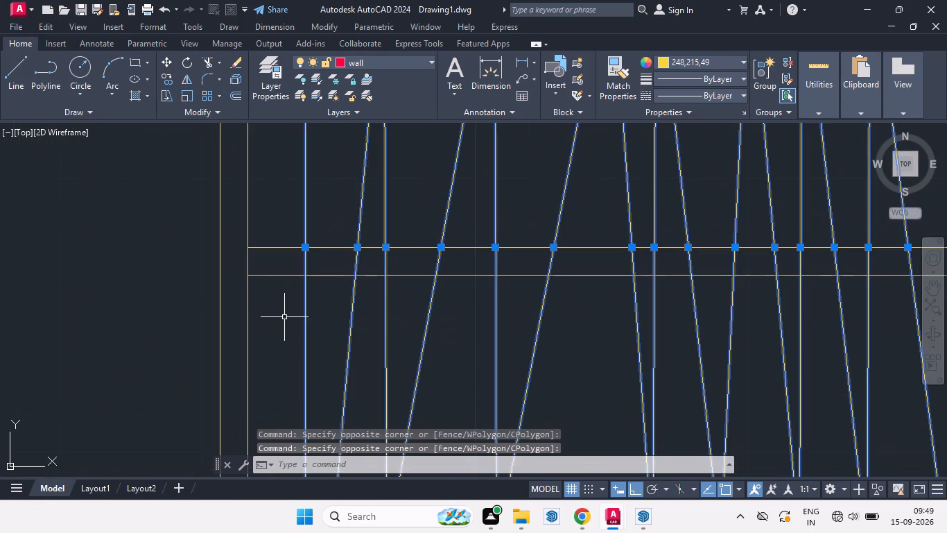
pyautogui.scroll(-4, 443, 263)
pyautogui.scroll(-2, 557, 231)
pyautogui.moveTo(504, 293); pyautogui.dragTo(591, 347, button='middle')
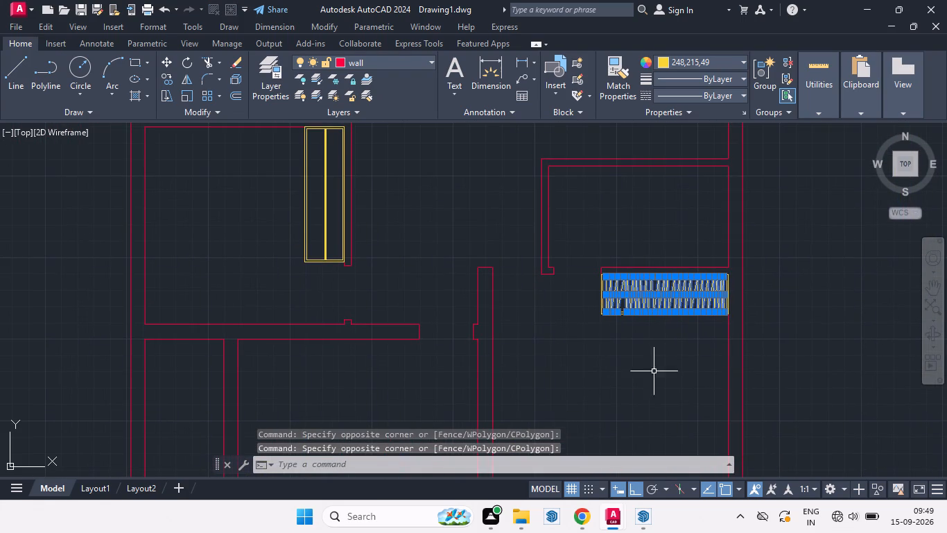
pyautogui.write('co')
pyautogui.press('Return')
pyautogui.scroll(4, 602, 324)
pyautogui.click(619, 262)
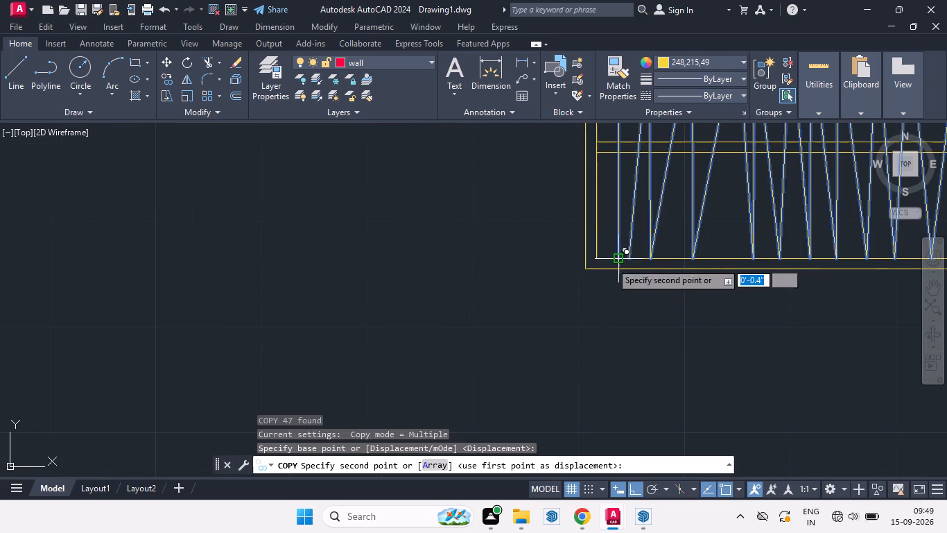
pyautogui.scroll(-4, 605, 289)
pyautogui.scroll(-4, 716, 303)
pyautogui.scroll(4, 544, 290)
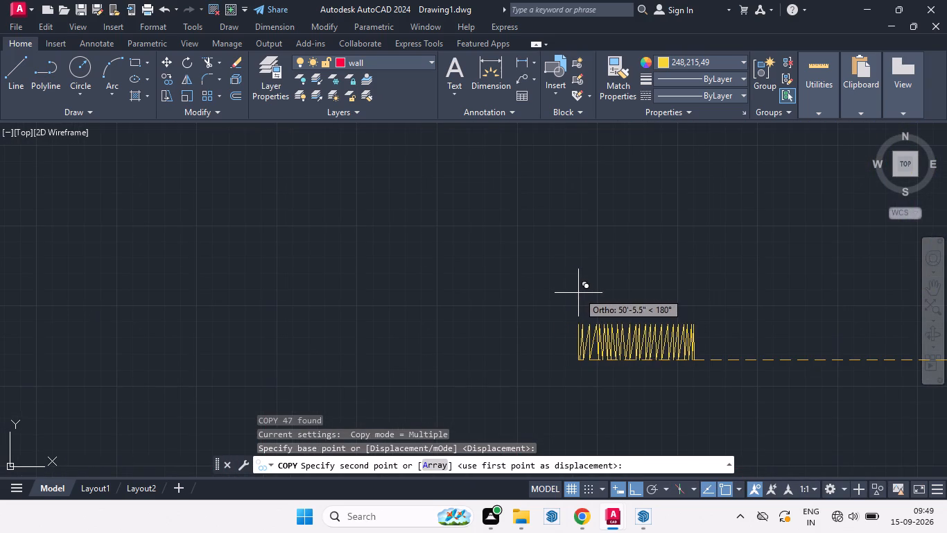
pyautogui.click(577, 294)
pyautogui.press('space')
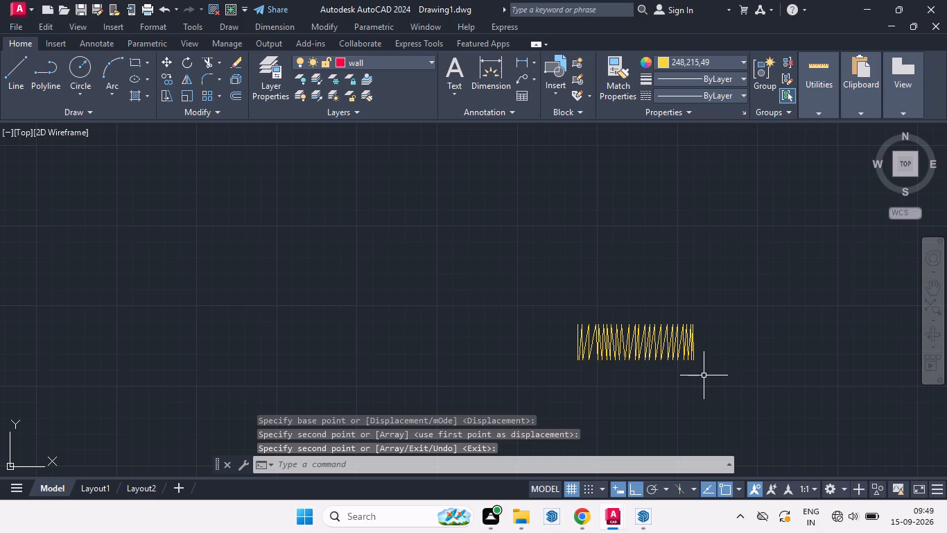
# Rotate the copied zigzag and its starting line 90 degrees clockwise about the starting line's upper end.
pyautogui.press('r')
pyautogui.press('o')
pyautogui.press('Return')
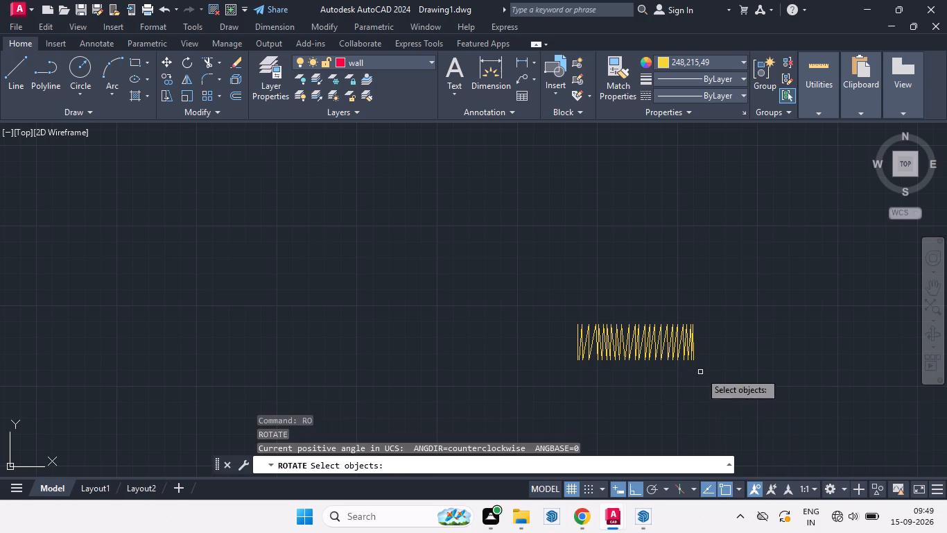
pyautogui.click(541, 276)
pyautogui.click(739, 396)
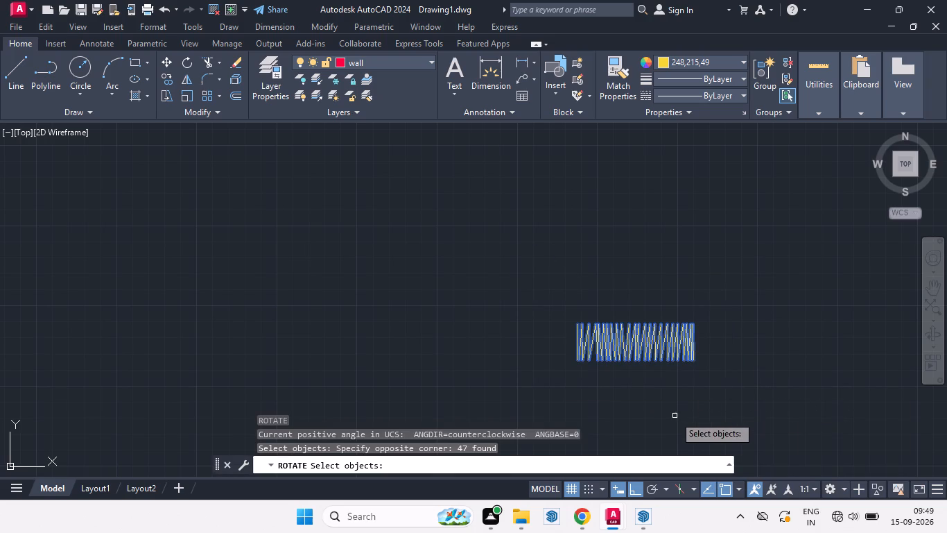
pyautogui.press('Return')
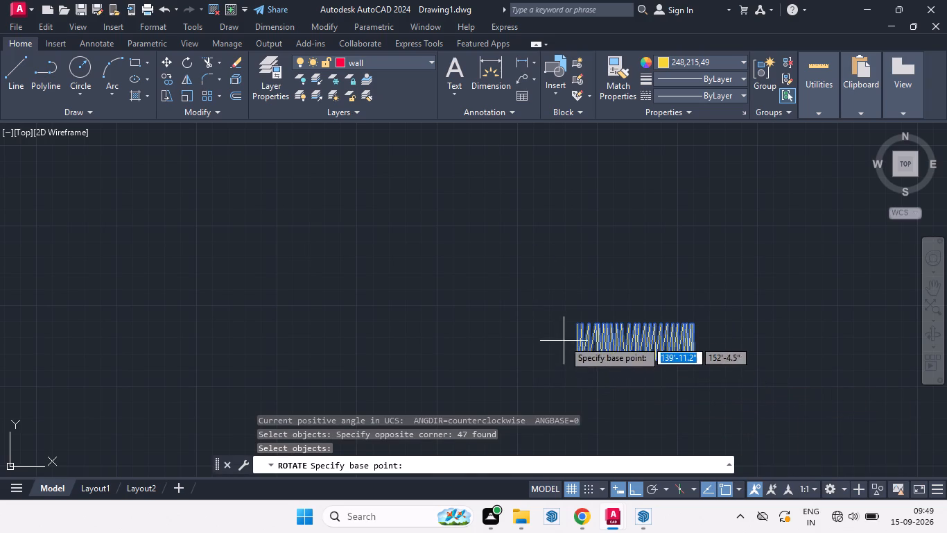
pyautogui.click(575, 325)
pyautogui.click(593, 391)
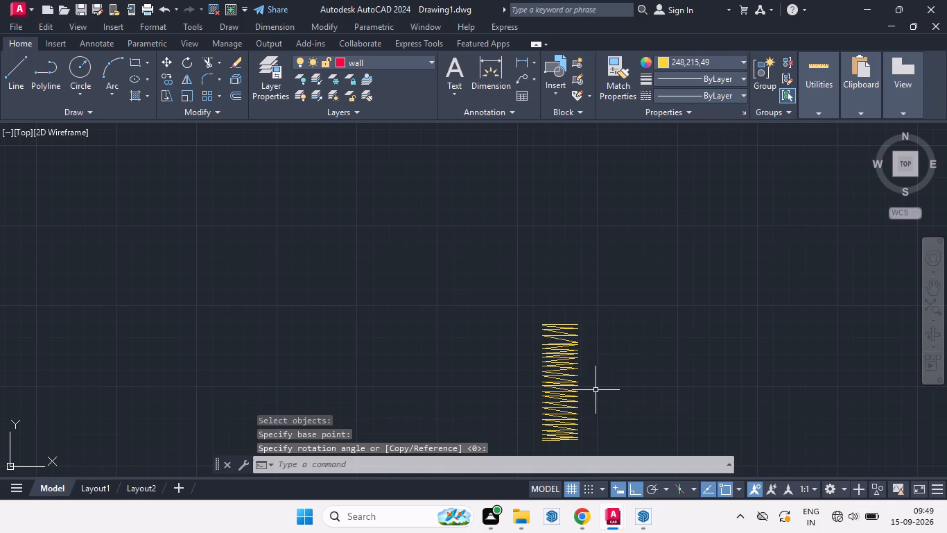
# Move the rotated zigzag by its top line's midpoint to the midpoint of the lower vertical built-in's outer top edge.
pyautogui.click(504, 288)
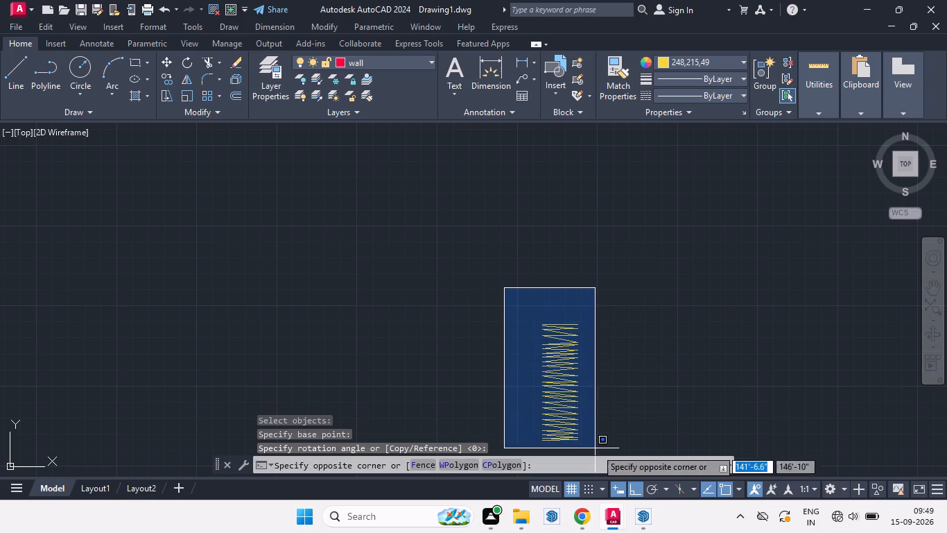
pyautogui.click(614, 459)
pyautogui.scroll(-2, 602, 353)
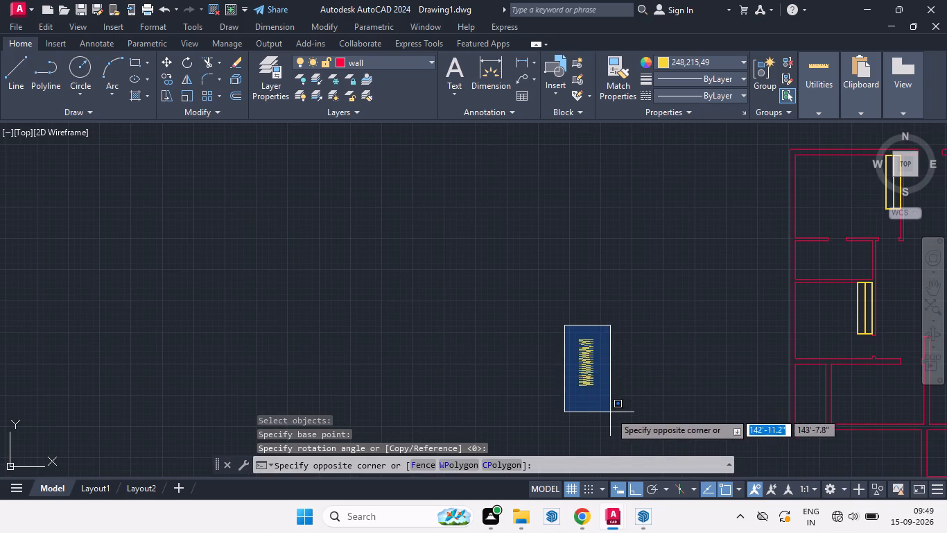
pyautogui.click(611, 412)
pyautogui.press('m')
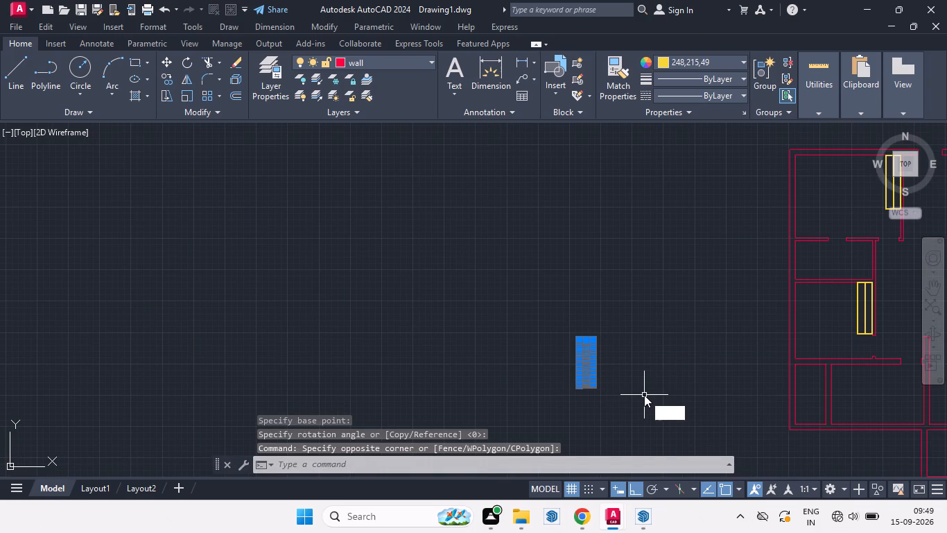
pyautogui.press('Return')
pyautogui.scroll(2, 605, 365)
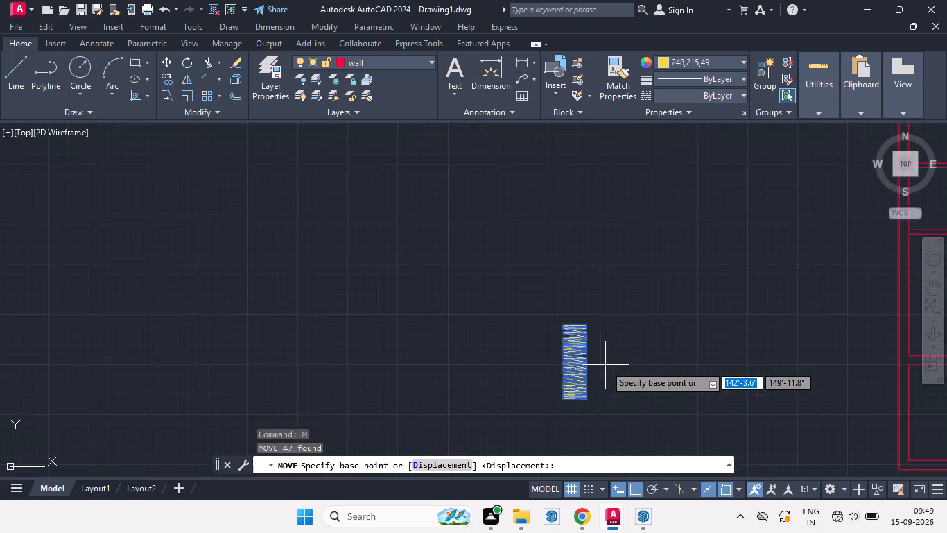
pyautogui.scroll(1, 605, 365)
pyautogui.click(528, 266)
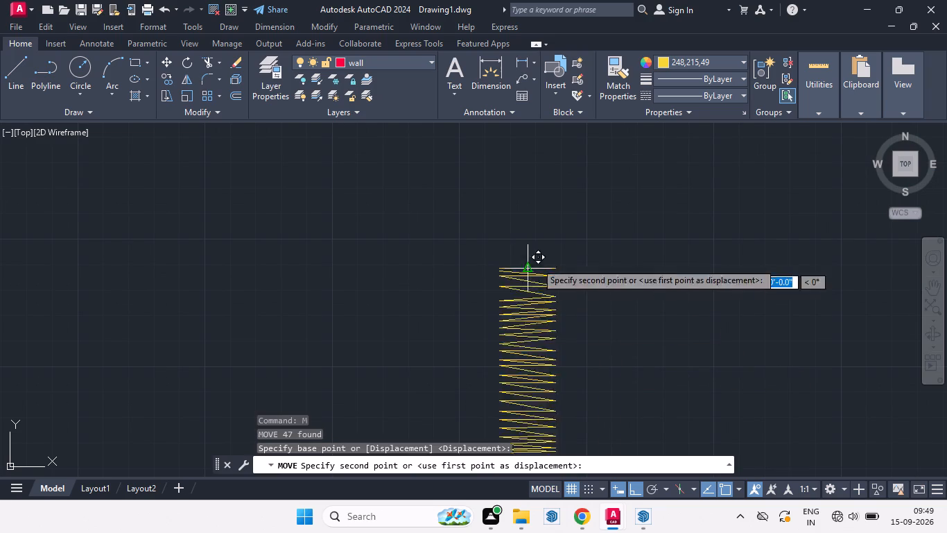
pyautogui.scroll(-5, 534, 272)
pyautogui.scroll(6, 606, 252)
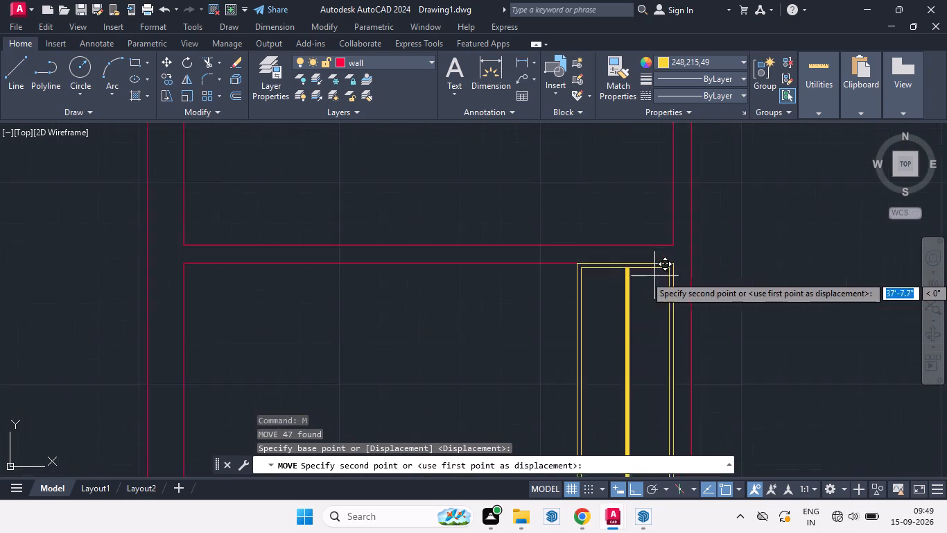
pyautogui.scroll(2, 654, 276)
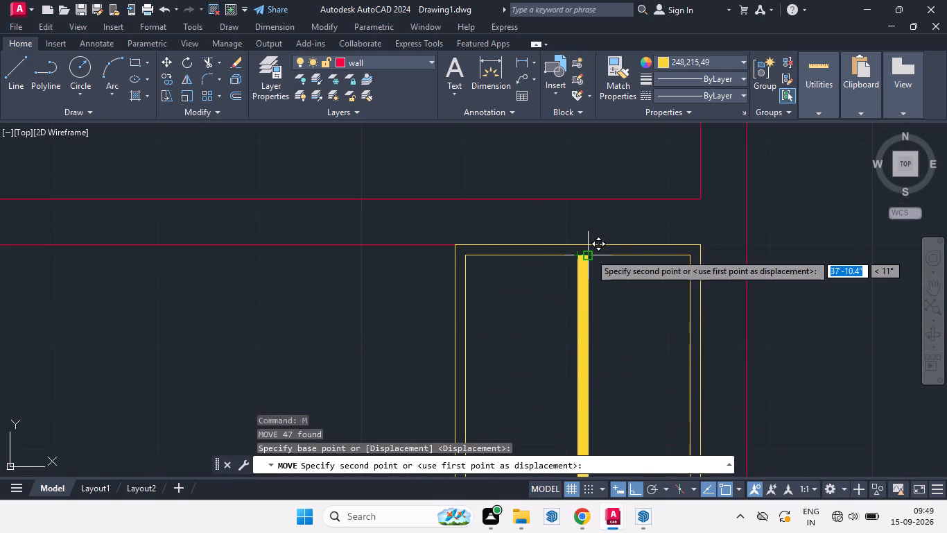
pyautogui.scroll(4, 570, 247)
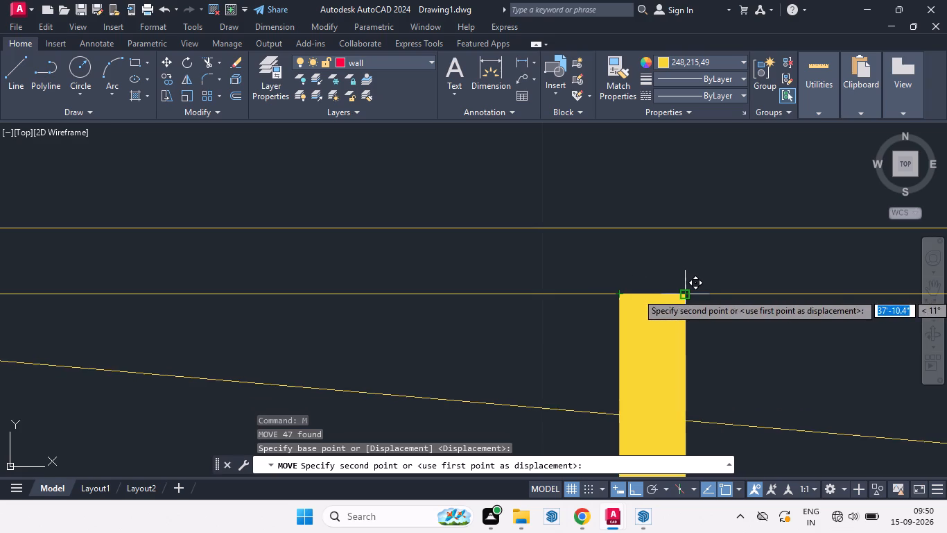
pyautogui.scroll(-4, 650, 285)
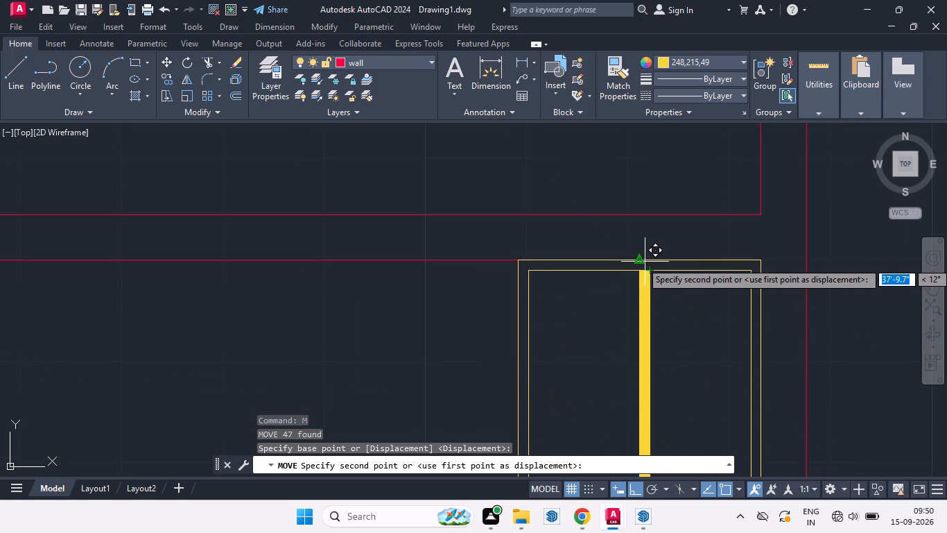
pyautogui.click(639, 262)
# Examine how the moved zigzag fits inside the lower vertical built-in and compare it with the other built-ins.
pyautogui.scroll(-4, 666, 276)
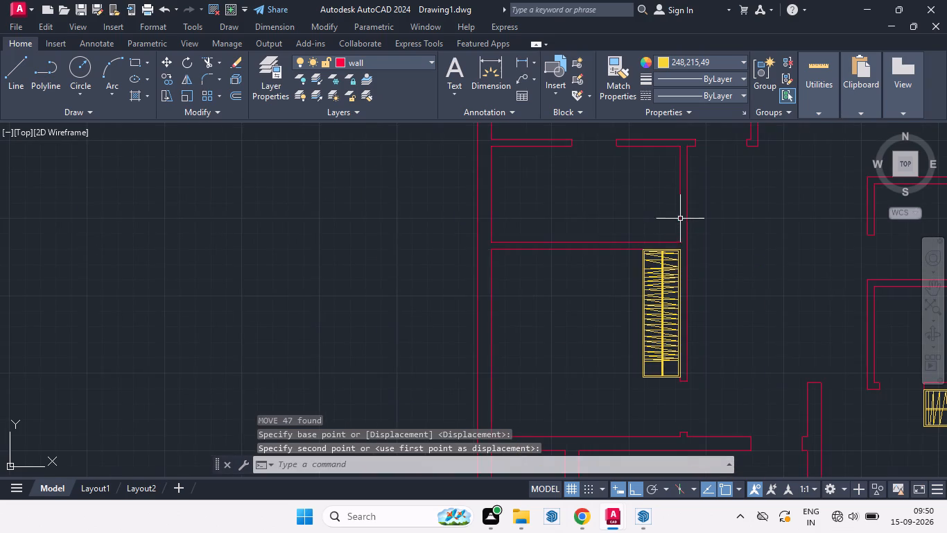
pyautogui.scroll(-1, 682, 219)
pyautogui.scroll(4, 677, 316)
pyautogui.scroll(-3, 653, 311)
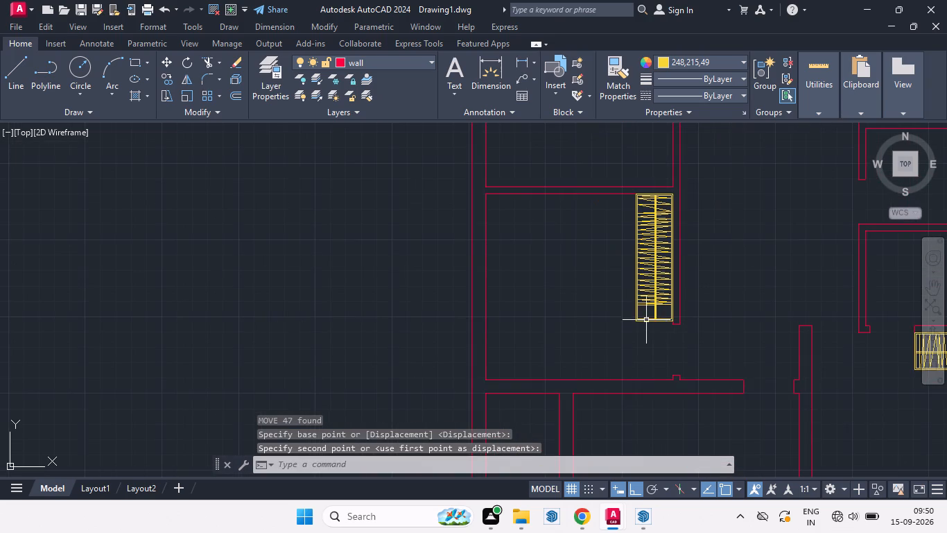
pyautogui.scroll(-3, 634, 345)
pyautogui.scroll(4, 623, 303)
pyautogui.scroll(-3, 650, 292)
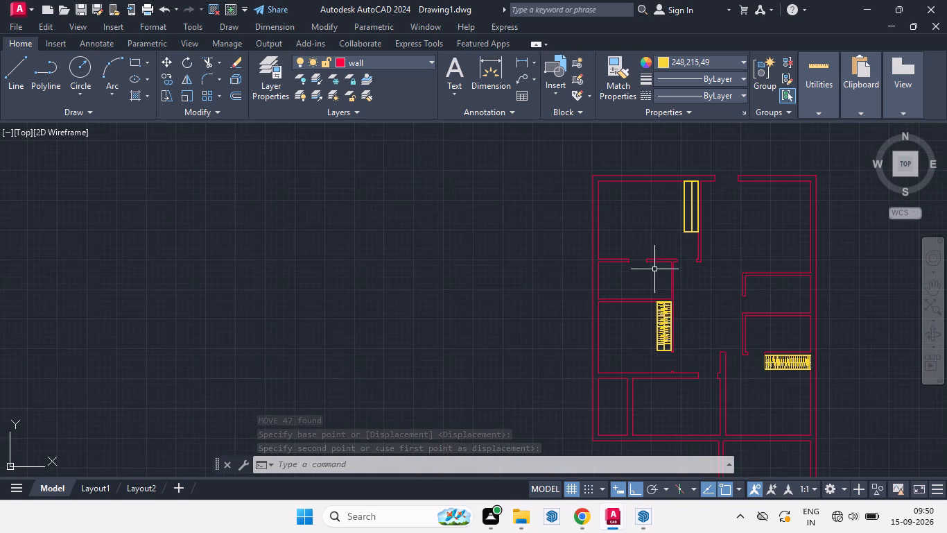
pyautogui.scroll(4, 666, 345)
pyautogui.scroll(-1, 638, 269)
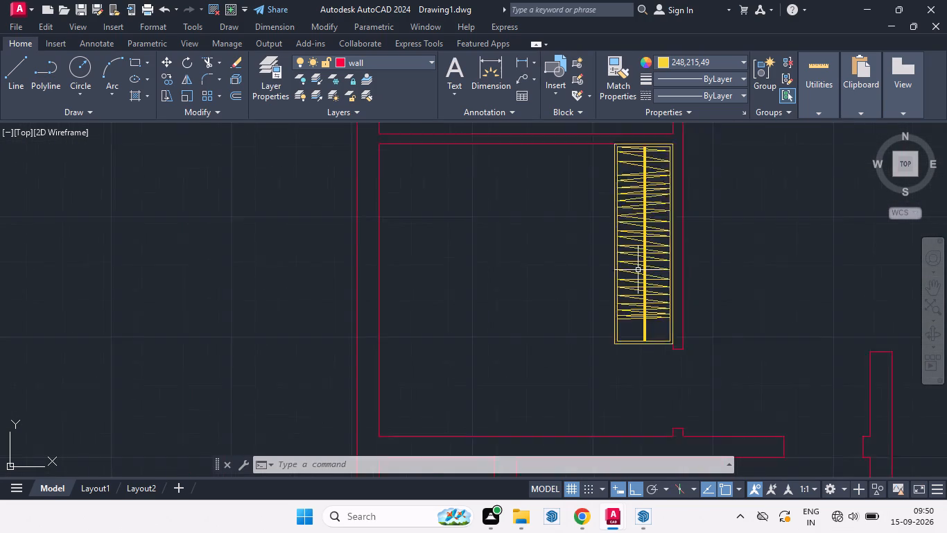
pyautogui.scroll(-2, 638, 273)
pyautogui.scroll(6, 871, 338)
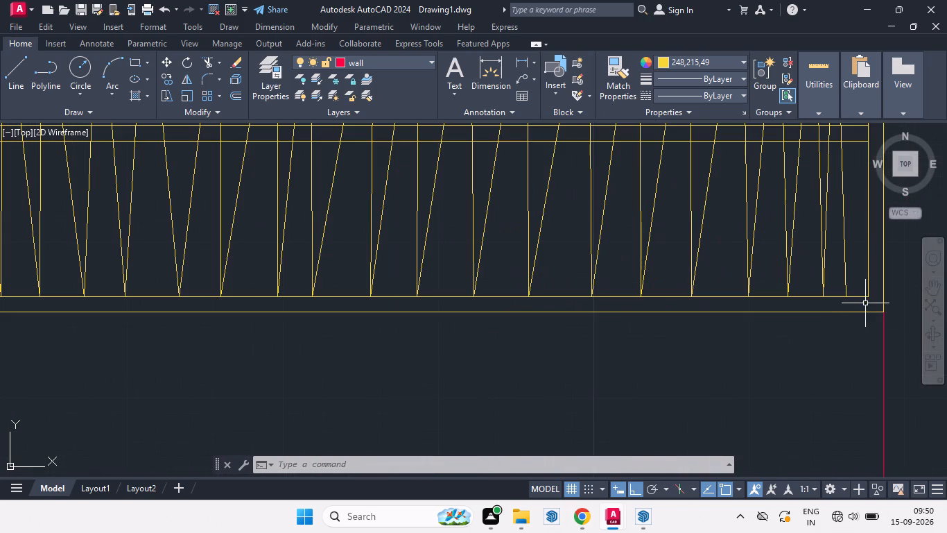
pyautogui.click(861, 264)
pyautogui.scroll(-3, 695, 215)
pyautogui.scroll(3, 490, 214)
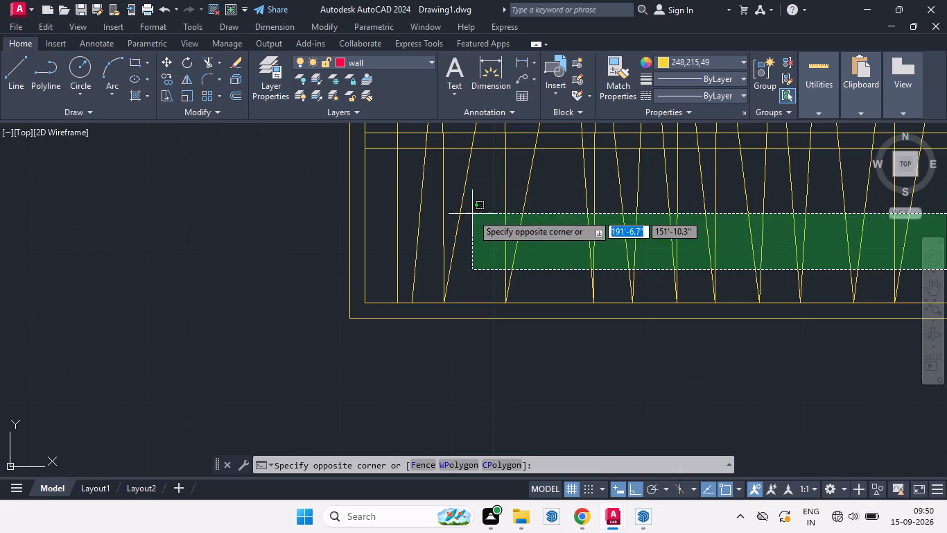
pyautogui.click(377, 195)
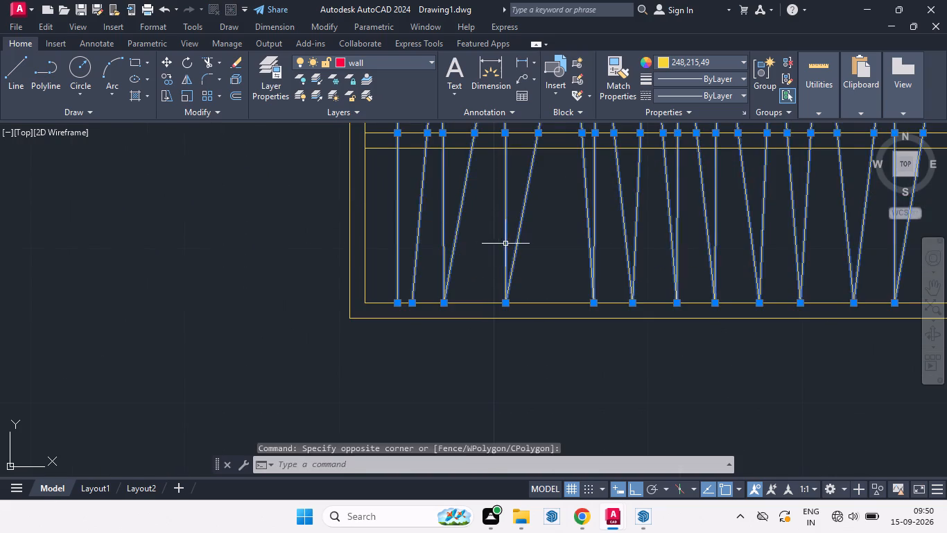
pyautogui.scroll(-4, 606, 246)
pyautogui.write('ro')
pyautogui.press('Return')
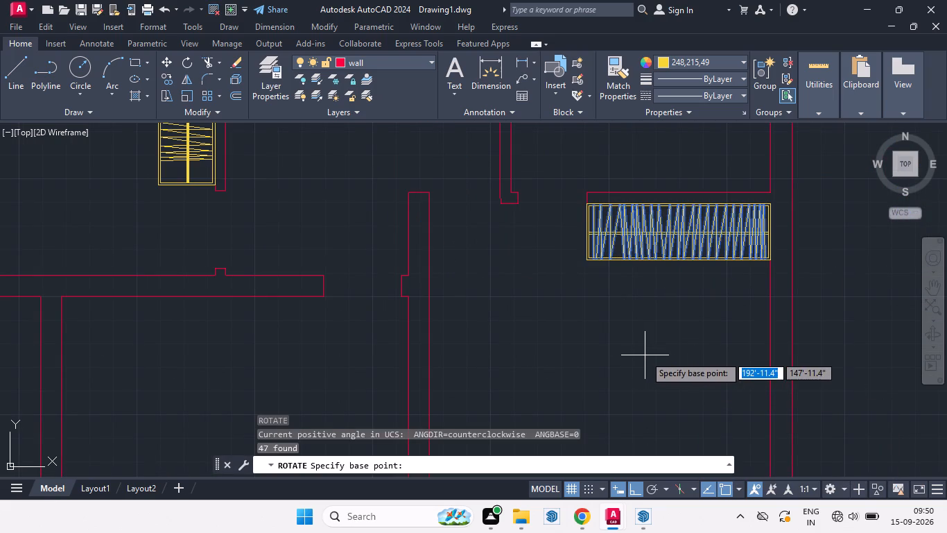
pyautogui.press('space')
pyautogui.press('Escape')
# Copy the right-hand horizontal built-in's zigzag and starting vertical line straight left into the empty space beside the floor plan.
pyautogui.scroll(1, 708, 286)
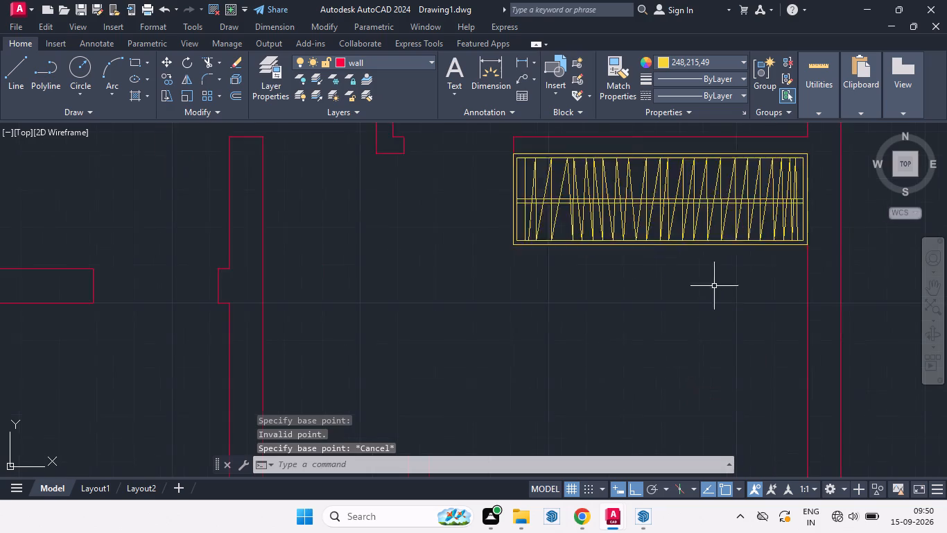
pyautogui.scroll(2, 727, 286)
pyautogui.moveTo(749, 305); pyautogui.dragTo(688, 474, button='middle')
pyautogui.scroll(2, 835, 337)
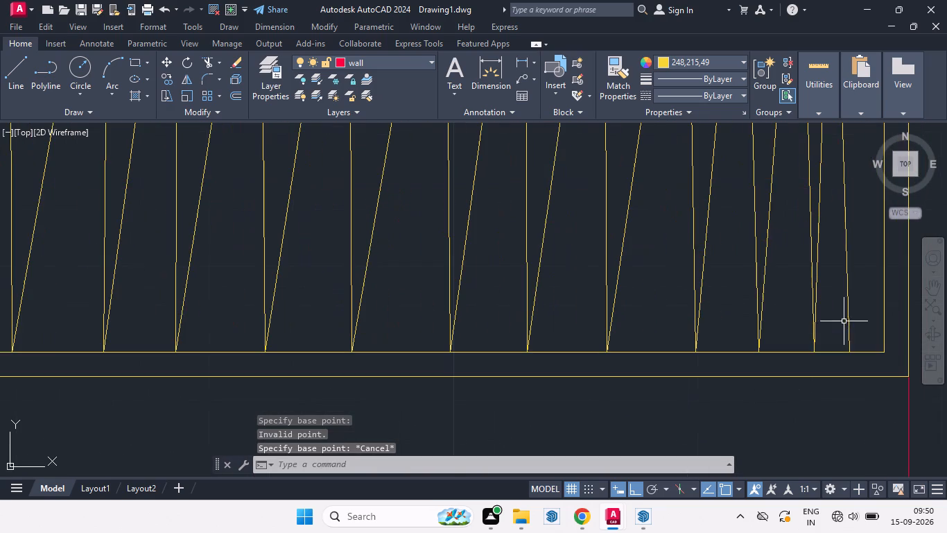
pyautogui.click(861, 305)
pyautogui.scroll(-4, 669, 258)
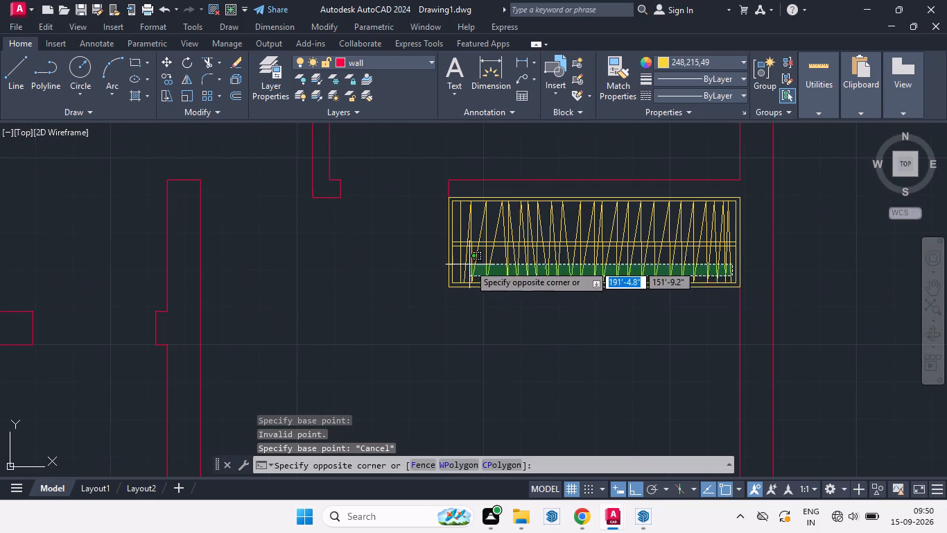
pyautogui.scroll(3, 462, 264)
pyautogui.click(442, 242)
pyautogui.press('c')
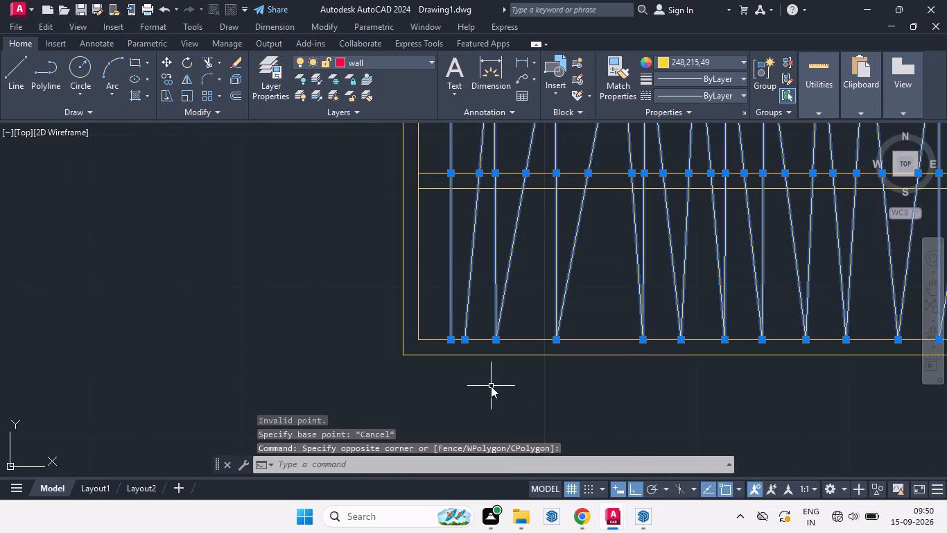
pyautogui.press('o')
pyautogui.press('Return')
pyautogui.click(507, 383)
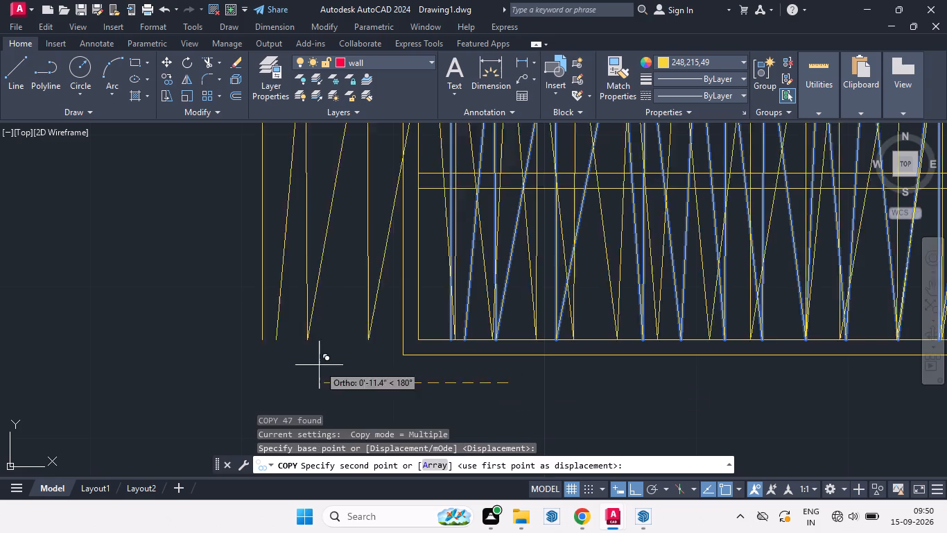
pyautogui.scroll(-4, 615, 381)
pyautogui.scroll(-4, 731, 382)
pyautogui.click(498, 366)
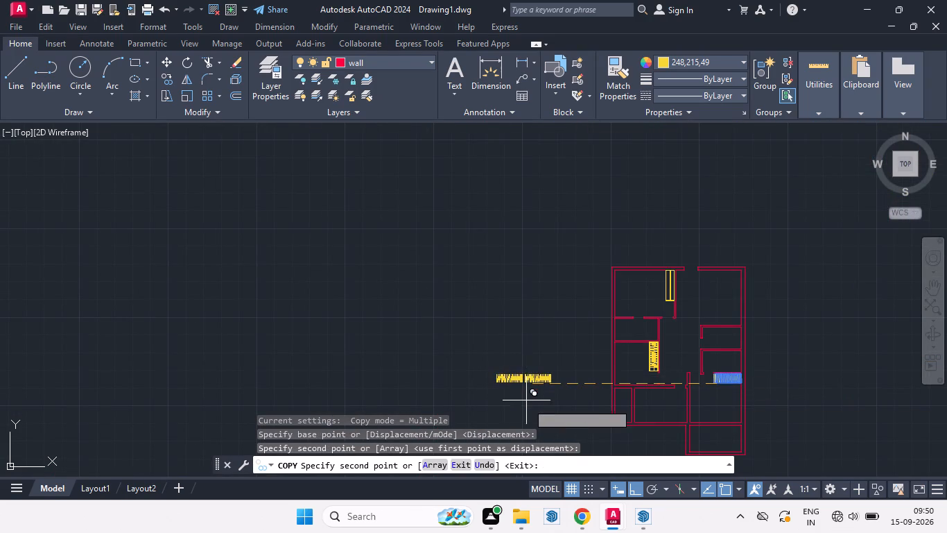
pyautogui.scroll(2, 526, 403)
pyautogui.press('space')
# Rotate the new zigzag copy in the empty space beside the floor plan.
pyautogui.moveTo(396, 294); pyautogui.dragTo(410, 325)
pyautogui.click(609, 411)
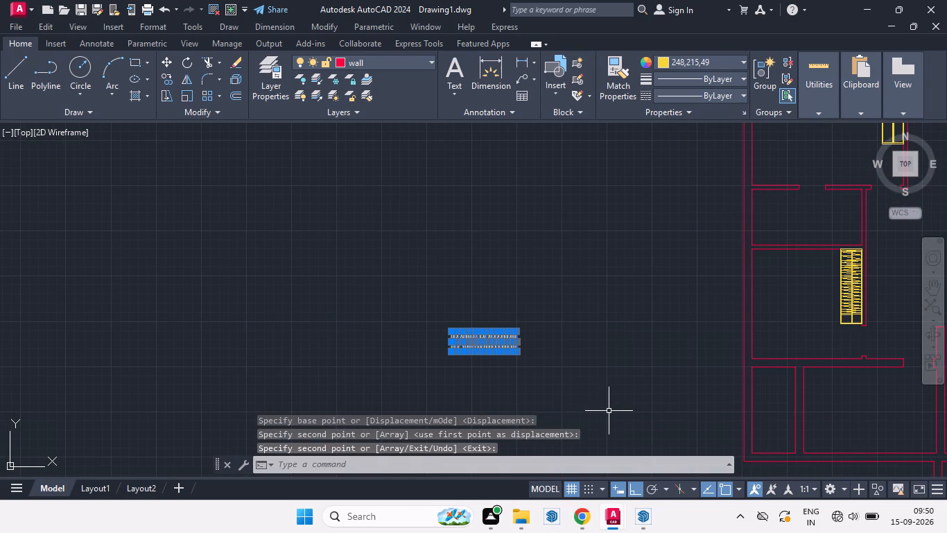
pyautogui.write('ro')
pyautogui.press('Return')
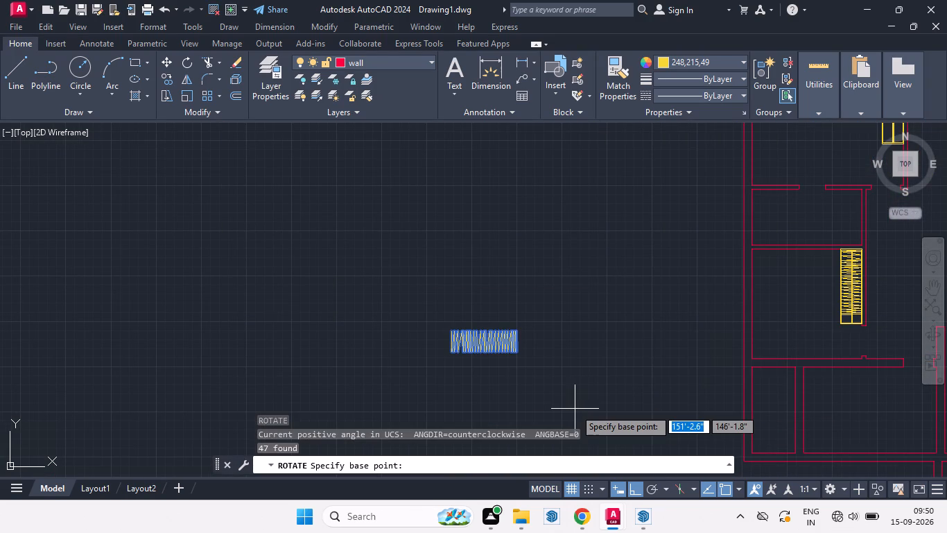
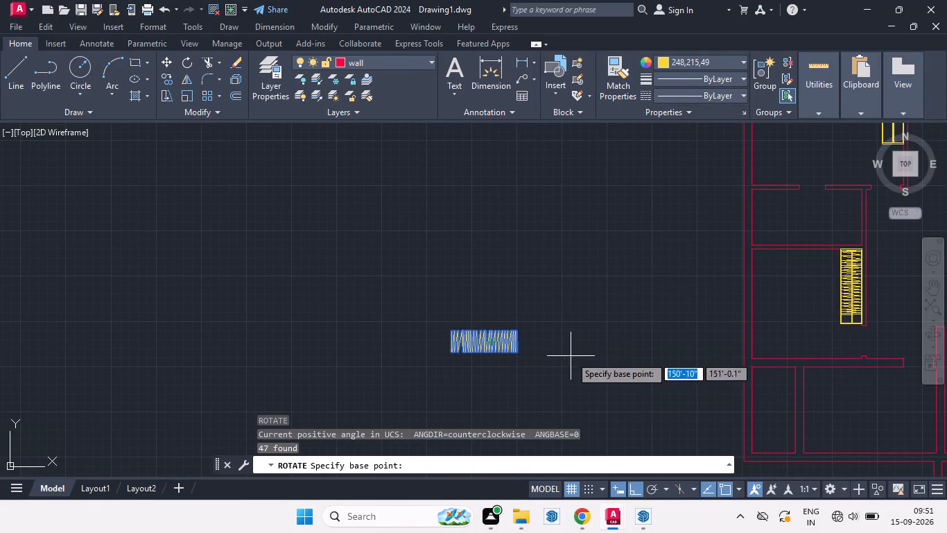
# Rotate the selected zigzag linework 270° about its upper-left corner so that it stands vertically.
pyautogui.click(450, 333)
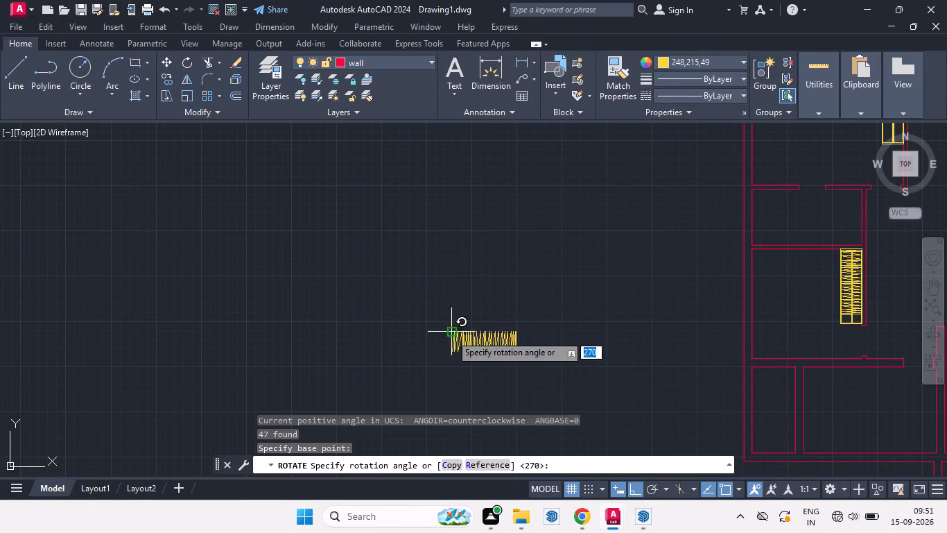
pyautogui.click(446, 375)
pyautogui.click(507, 364)
pyautogui.press('space')
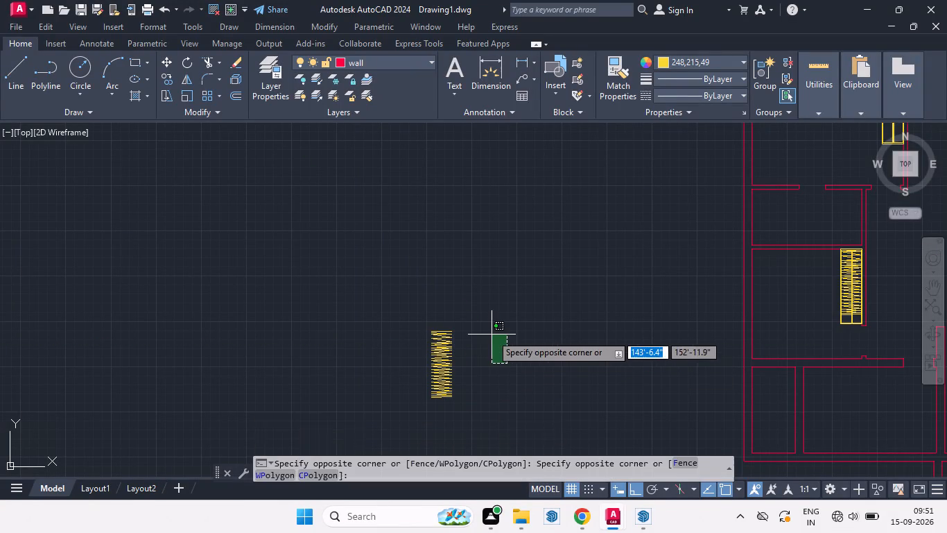
pyautogui.press('Escape')
# Move the vertical zigzag linework from its top midpoint to the top-edge midpoint of the wardrobe in the plan's upper-left room.
pyautogui.moveTo(380, 313); pyautogui.dragTo(424, 376)
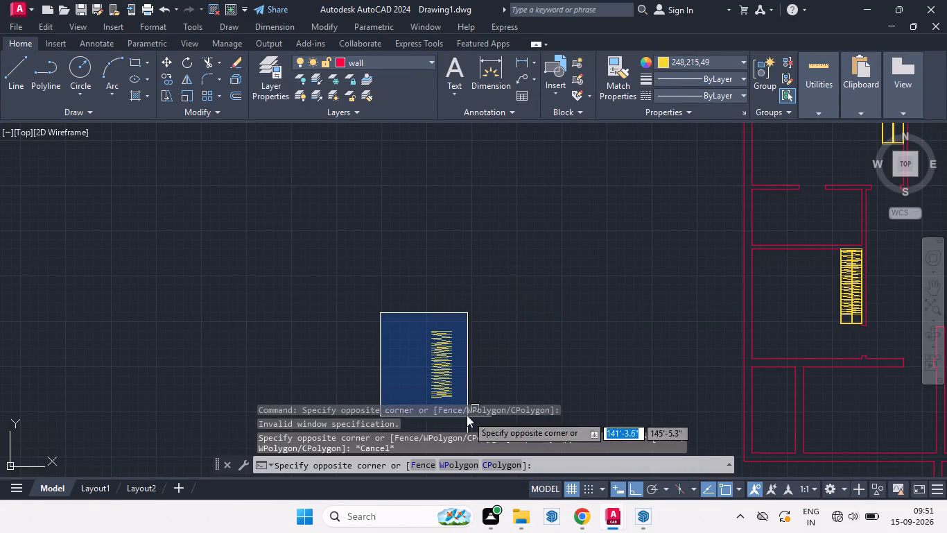
pyautogui.scroll(-3, 468, 338)
pyautogui.scroll(3, 473, 364)
pyautogui.click(473, 364)
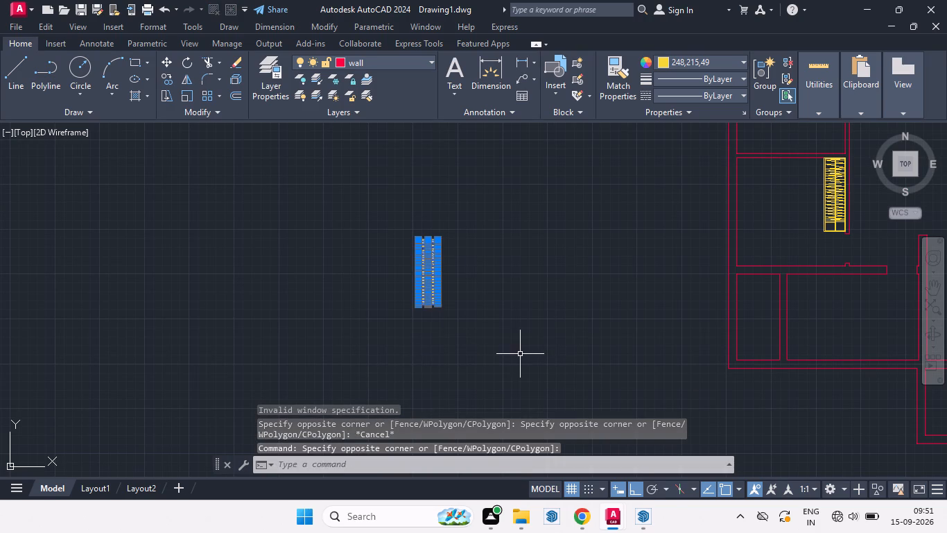
pyautogui.press('m')
pyautogui.press('Return')
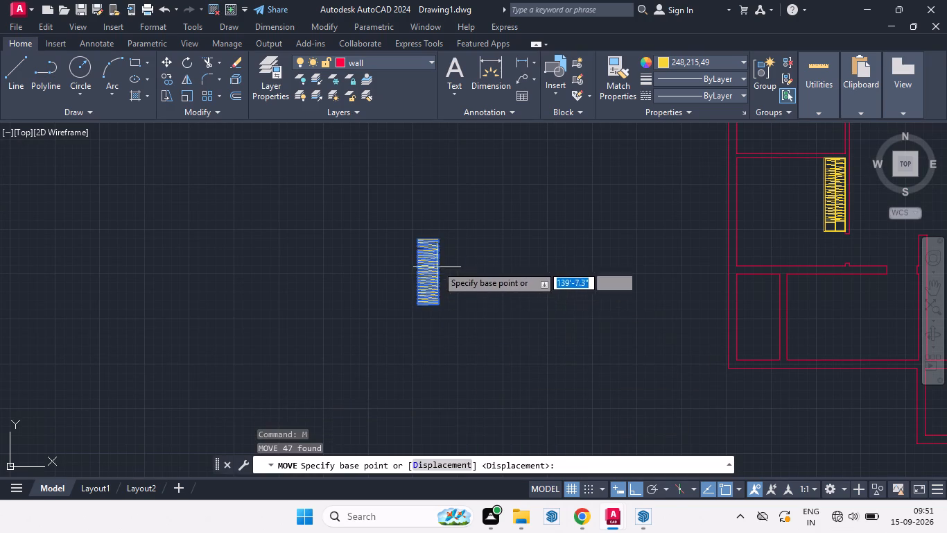
pyautogui.scroll(3, 433, 244)
pyautogui.click(404, 228)
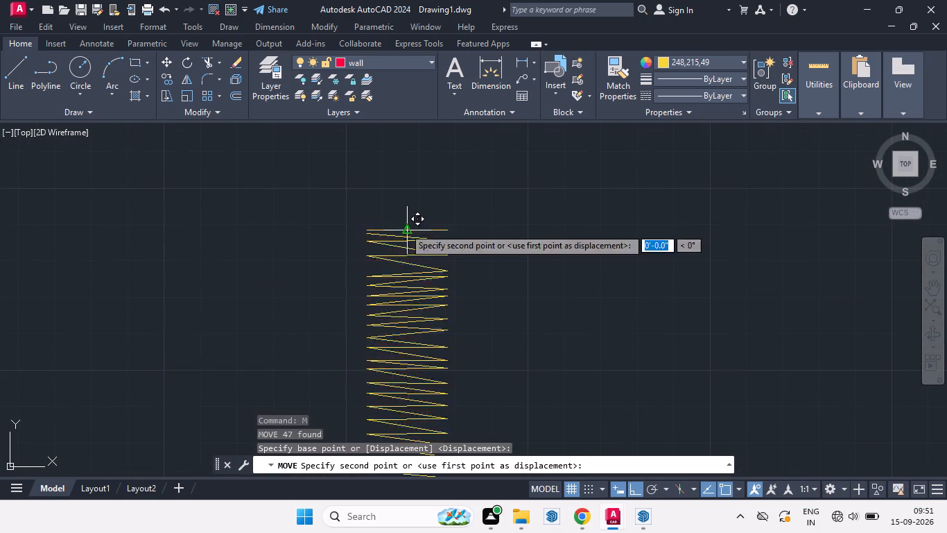
pyautogui.scroll(-5, 449, 237)
pyautogui.scroll(7, 611, 136)
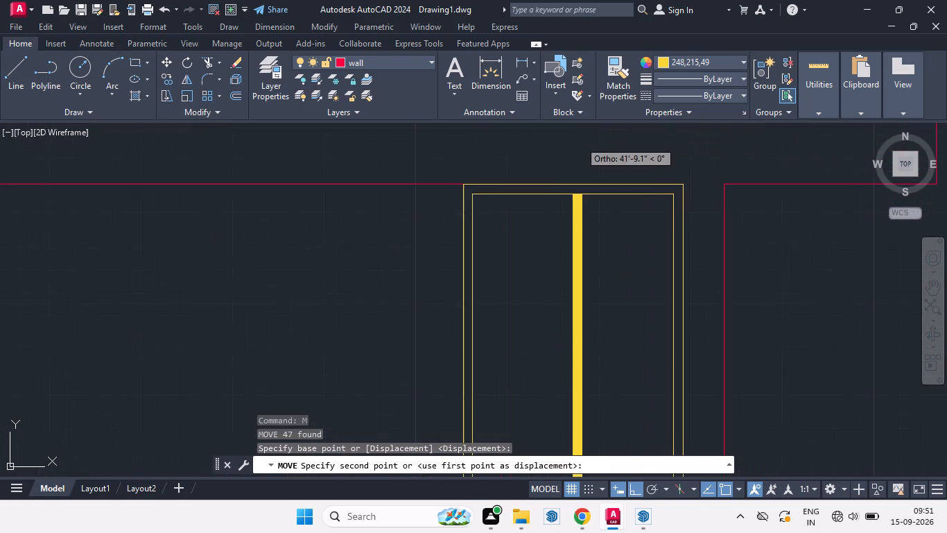
pyautogui.click(575, 183)
pyautogui.scroll(-4, 605, 176)
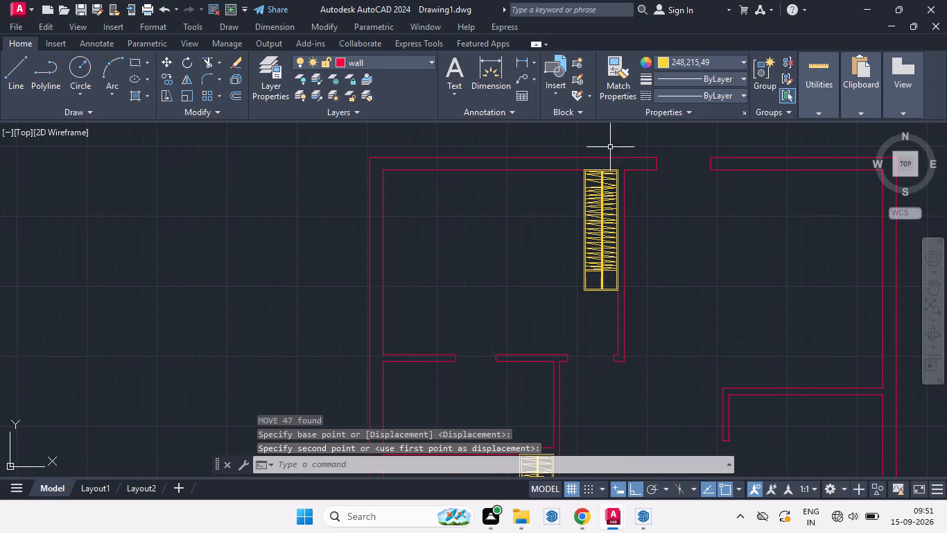
# Continue the zigzag with connected lines between the inner sides of the upper-left room's wardrobe, filling its empty lower end.
pyautogui.scroll(3, 589, 266)
pyautogui.scroll(-7, 596, 260)
pyautogui.scroll(3, 580, 308)
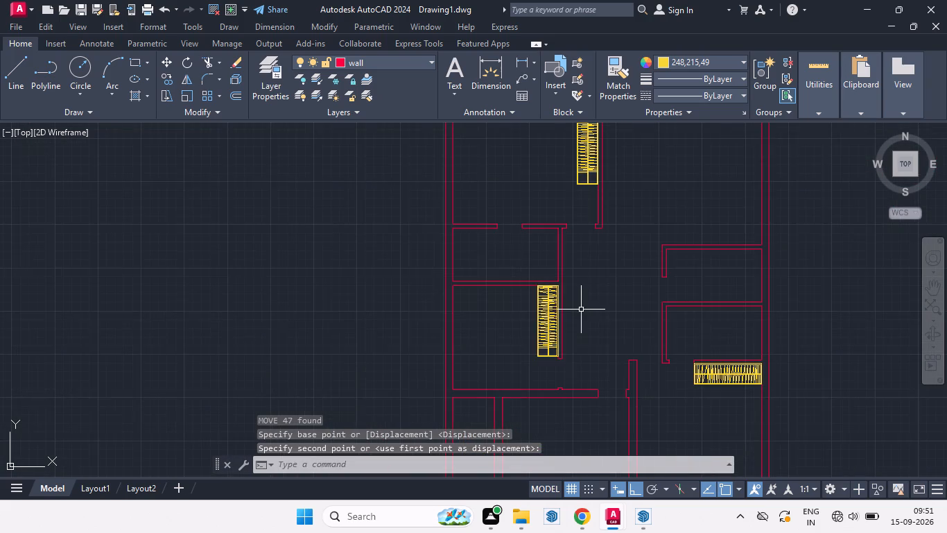
pyautogui.scroll(-2, 598, 301)
pyautogui.moveTo(568, 308); pyautogui.dragTo(599, 298, button='middle')
pyautogui.scroll(3, 629, 259)
pyautogui.scroll(6, 605, 183)
pyautogui.scroll(-3, 583, 220)
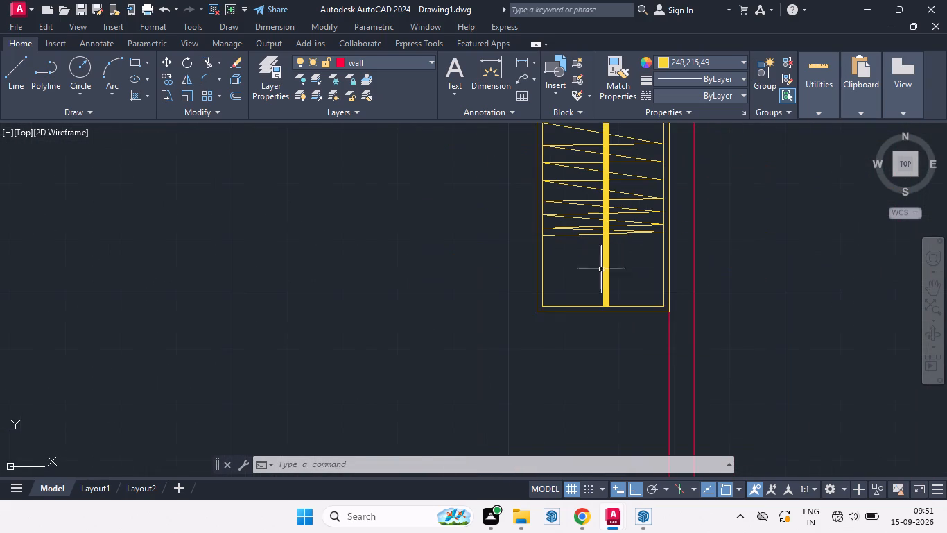
pyautogui.press('l')
pyautogui.press('Return')
pyautogui.scroll(3, 523, 241)
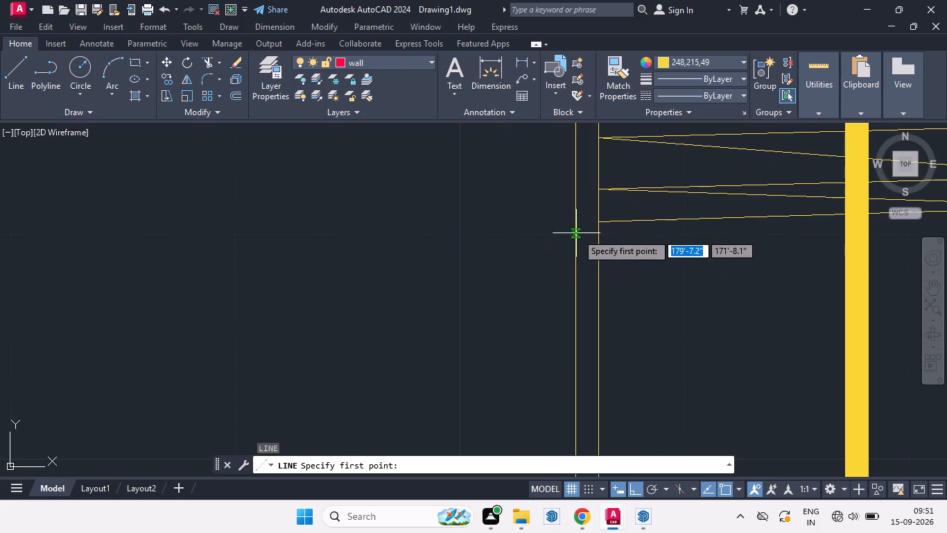
pyautogui.click(600, 226)
pyautogui.scroll(-4, 564, 254)
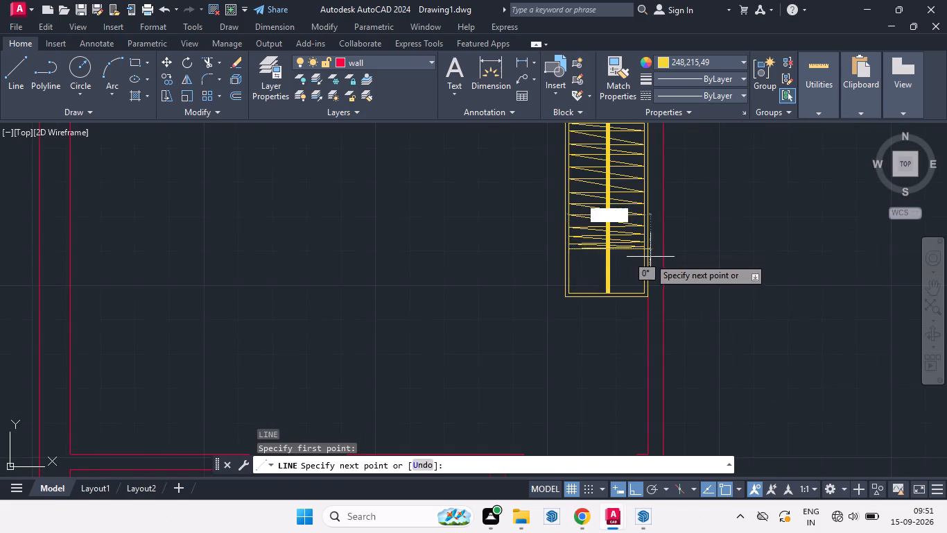
pyautogui.scroll(3, 648, 259)
pyautogui.click(634, 248)
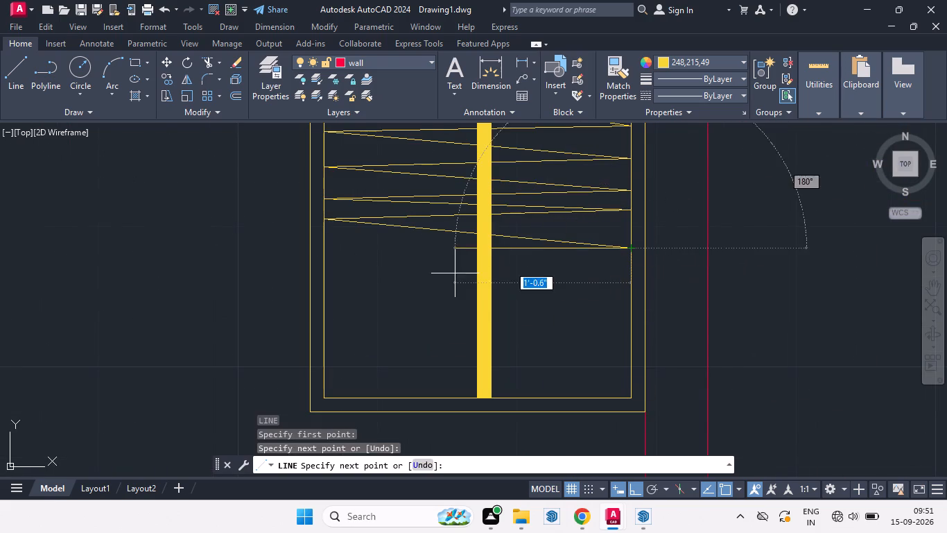
pyautogui.click(324, 246)
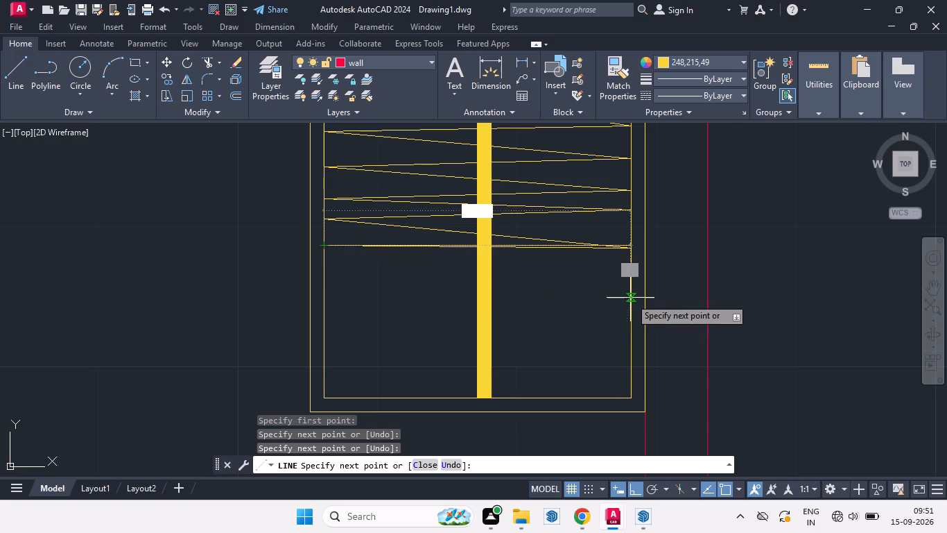
pyautogui.click(630, 298)
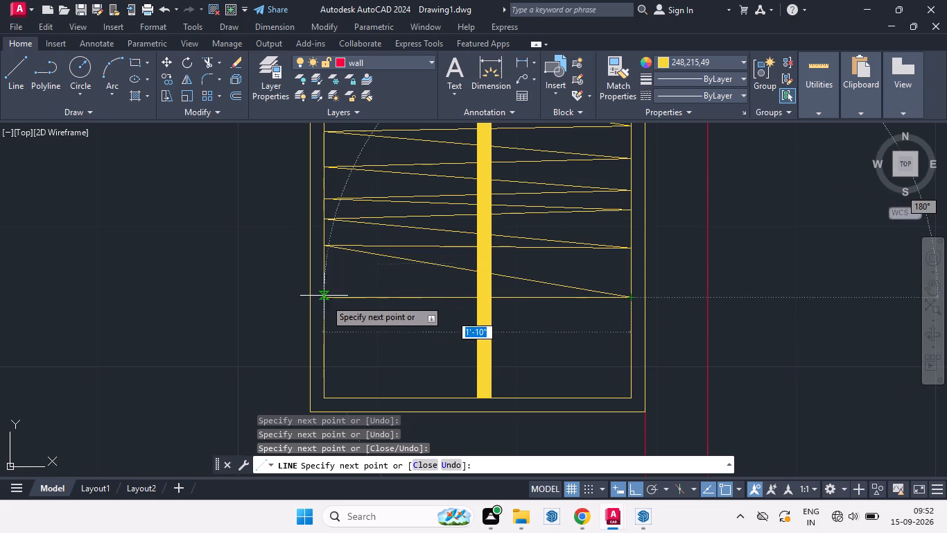
pyautogui.click(322, 299)
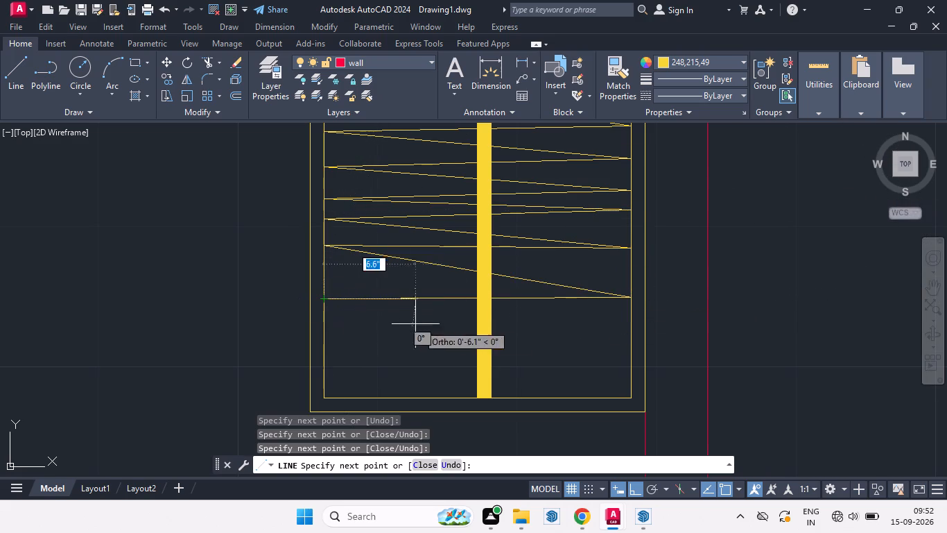
pyautogui.click(631, 335)
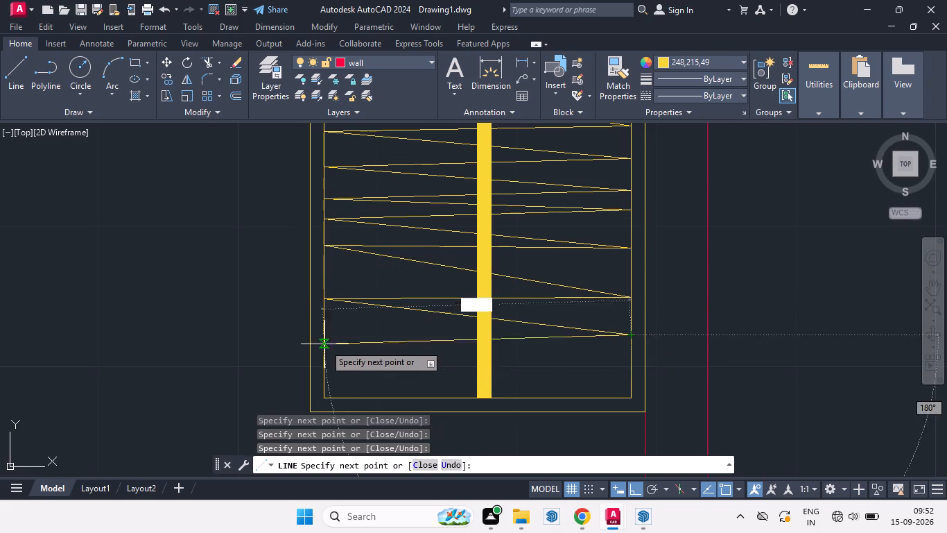
pyautogui.click(324, 333)
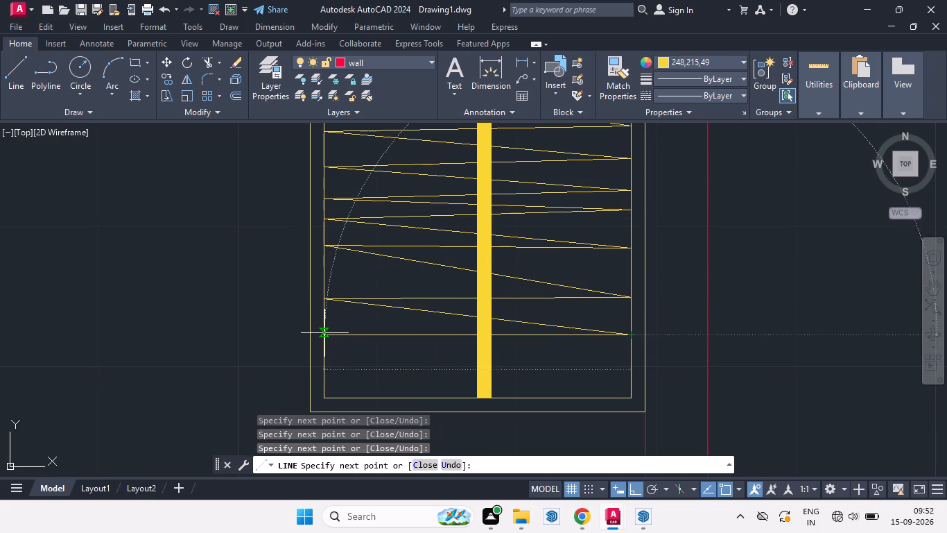
pyautogui.click(631, 361)
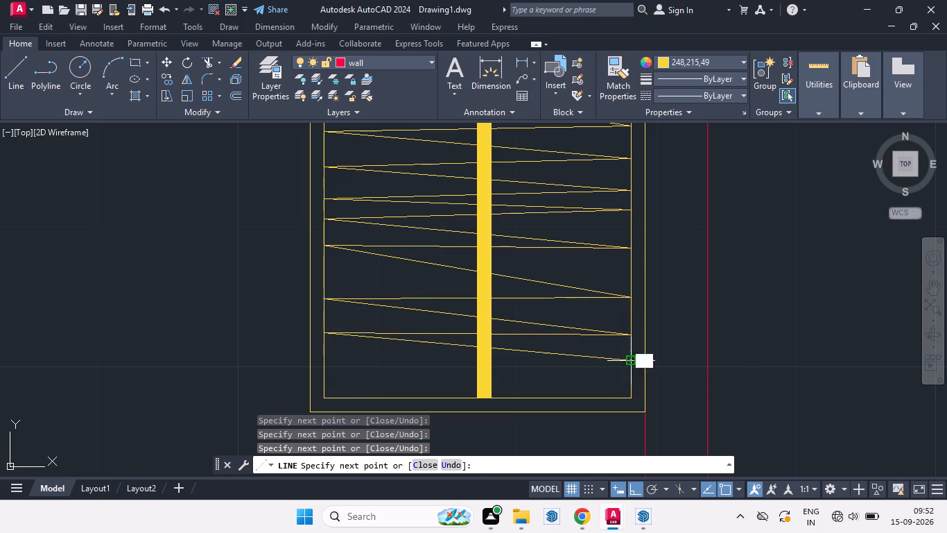
pyautogui.click(324, 387)
pyautogui.scroll(-4, 446, 323)
pyautogui.press('space')
pyautogui.scroll(-1, 609, 234)
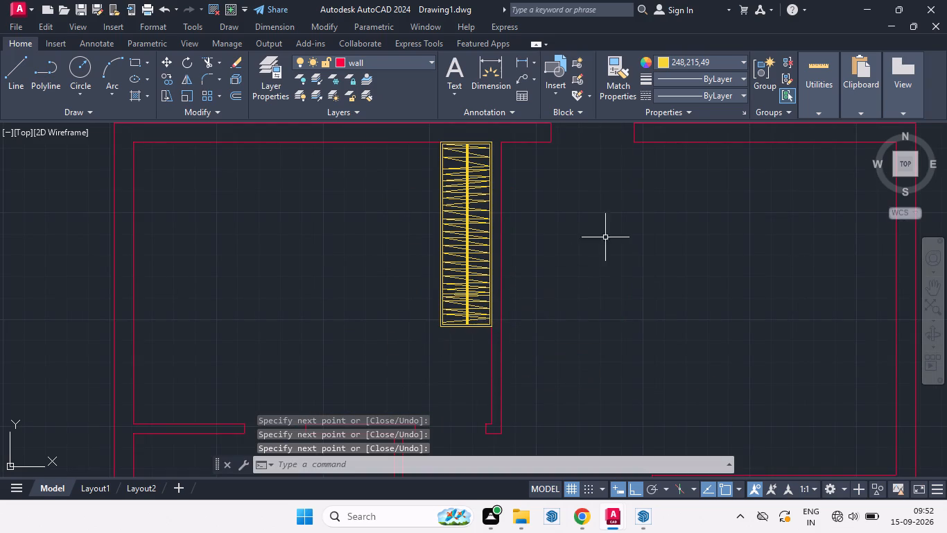
# Examine the zigzag-filled wardrobes in the different rooms of the floor plan.
pyautogui.scroll(-1, 611, 230)
pyautogui.moveTo(550, 357); pyautogui.dragTo(547, 244, button='middle')
pyautogui.scroll(3, 478, 346)
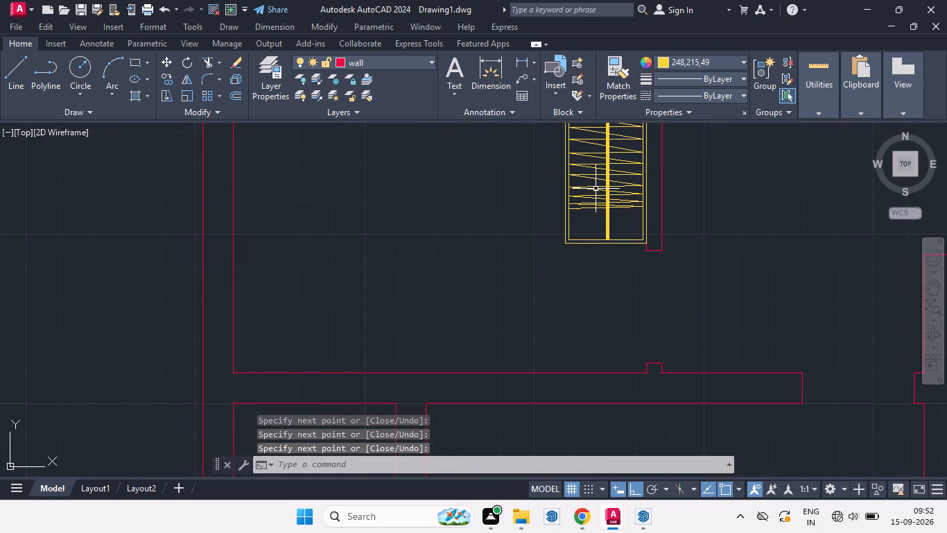
pyautogui.moveTo(596, 202); pyautogui.dragTo(598, 264, button='middle')
pyautogui.scroll(-3, 452, 316)
pyautogui.moveTo(557, 301); pyautogui.dragTo(564, 353, button='middle')
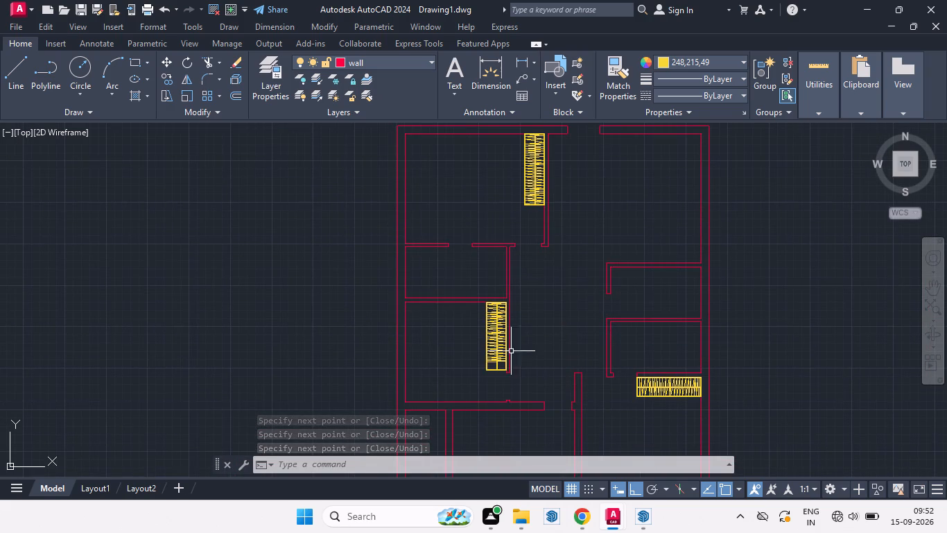
pyautogui.scroll(-1, 580, 285)
pyautogui.moveTo(576, 271); pyautogui.dragTo(572, 334, button='middle')
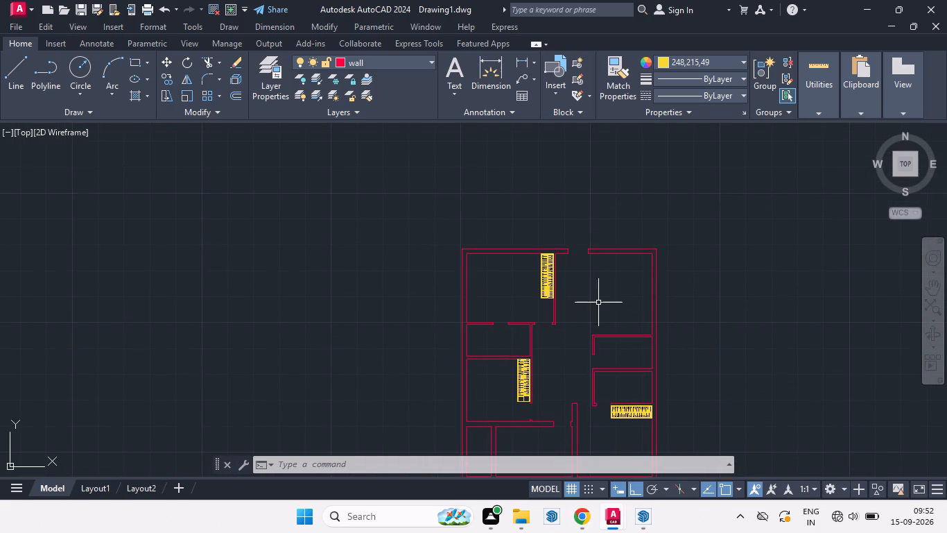
pyautogui.scroll(1, 556, 284)
pyautogui.moveTo(557, 273); pyautogui.dragTo(492, 195, button='middle')
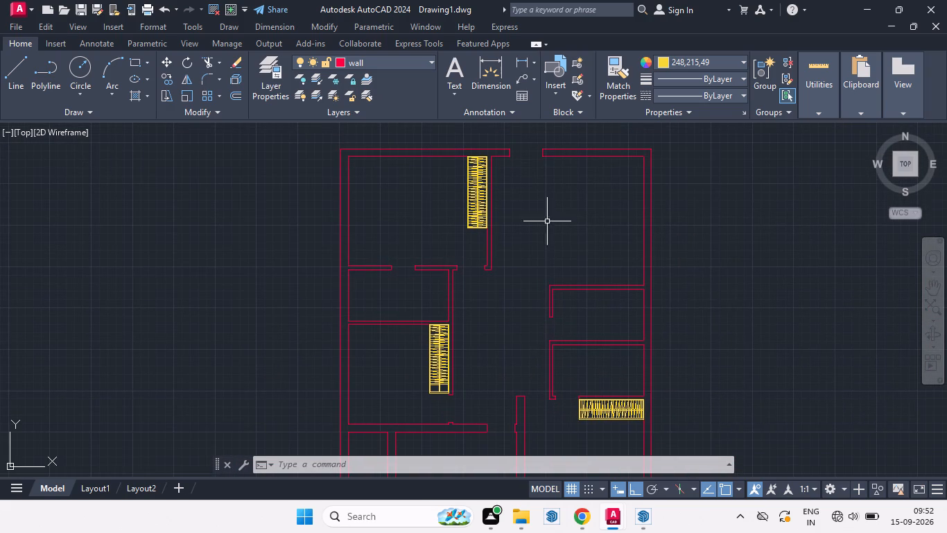
# Turn off the drawing grid display.
pyautogui.click(573, 493)
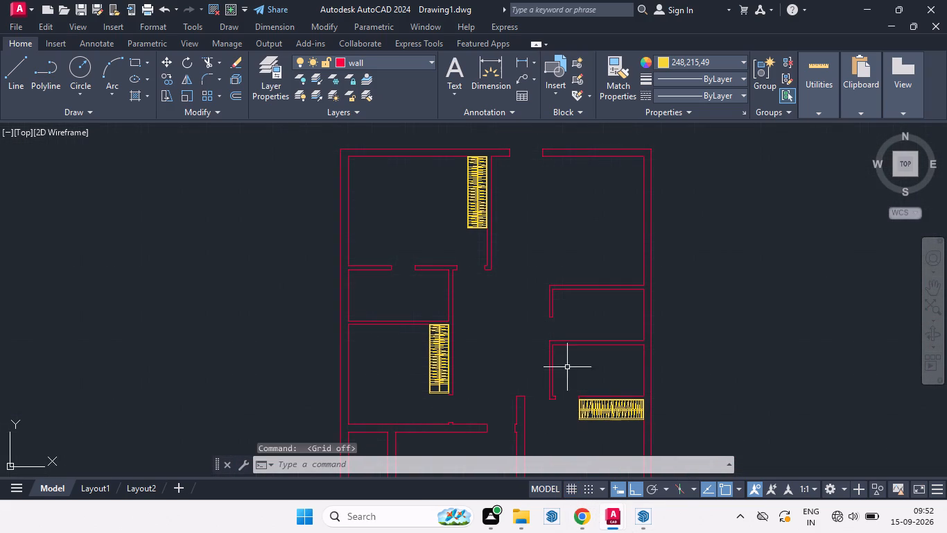
# Insert a Door - Imperial block from the tool palettes in the empty space east of the floor plan and close the palettes.
pyautogui.scroll(-2, 547, 280)
pyautogui.moveTo(520, 312); pyautogui.dragTo(496, 286, button='middle')
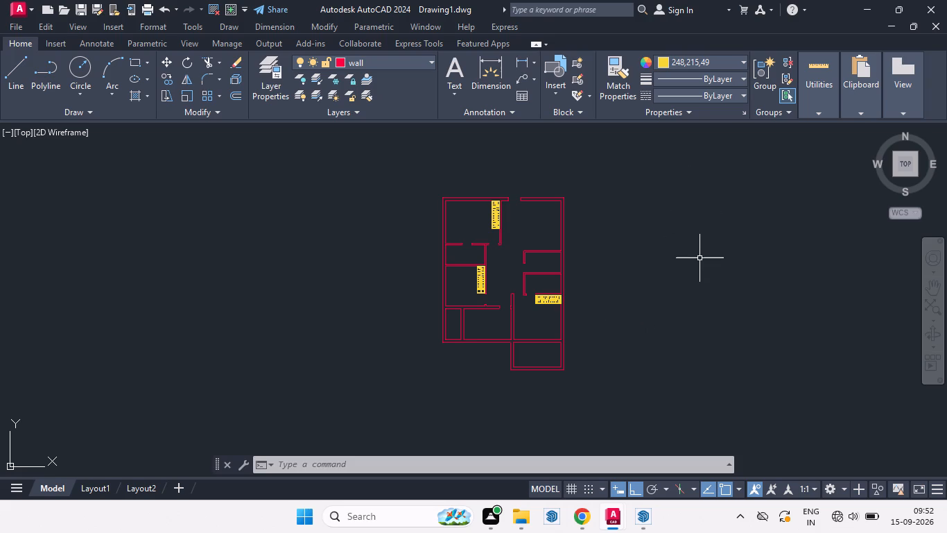
pyautogui.press('t')
pyautogui.press('p')
pyautogui.press('Return')
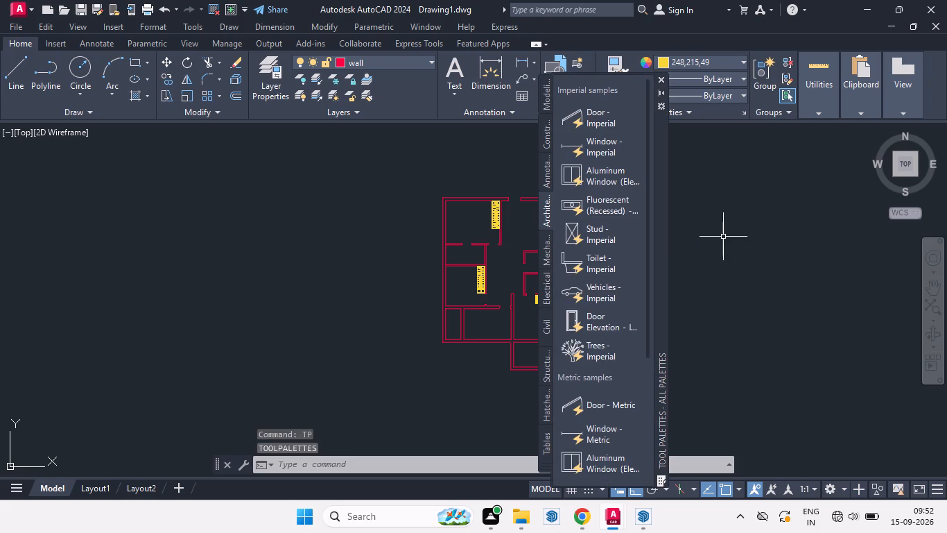
pyautogui.click(574, 112)
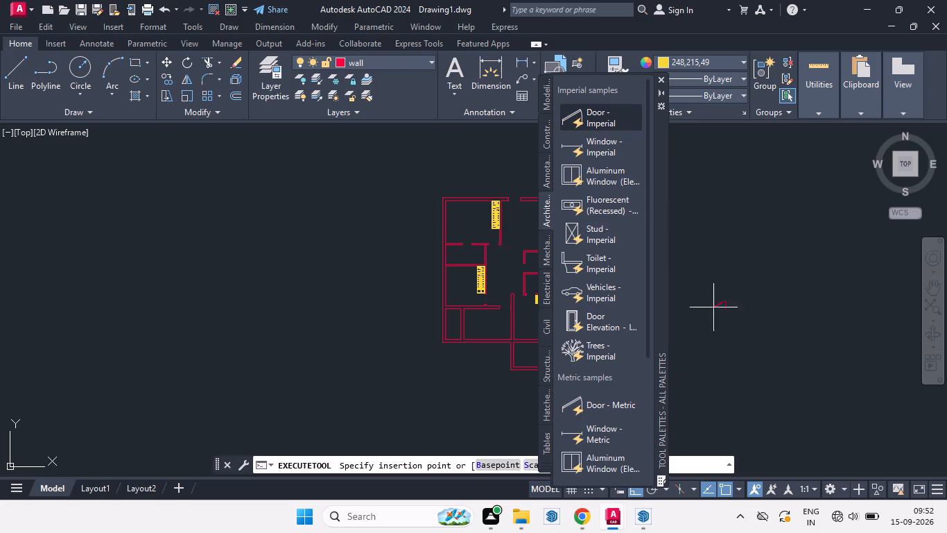
pyautogui.click(724, 313)
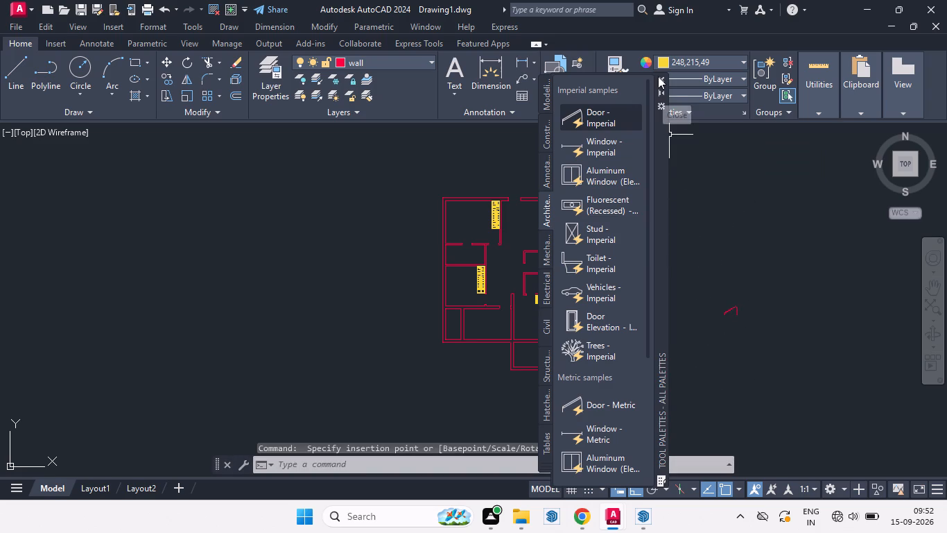
pyautogui.click(658, 76)
# Assign the inserted door block to the door layer.
pyautogui.click(428, 62)
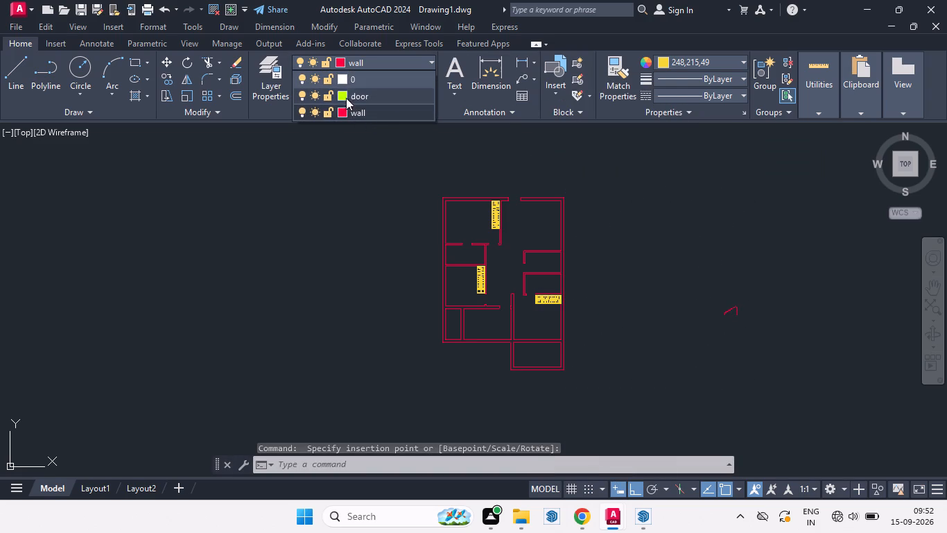
pyautogui.click(349, 95)
pyautogui.moveTo(695, 285); pyautogui.dragTo(771, 350)
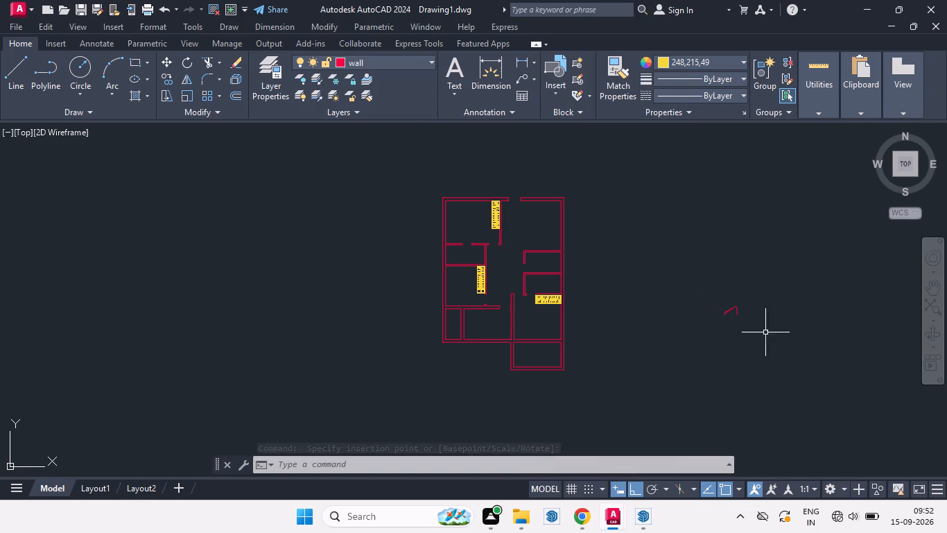
pyautogui.click(736, 310)
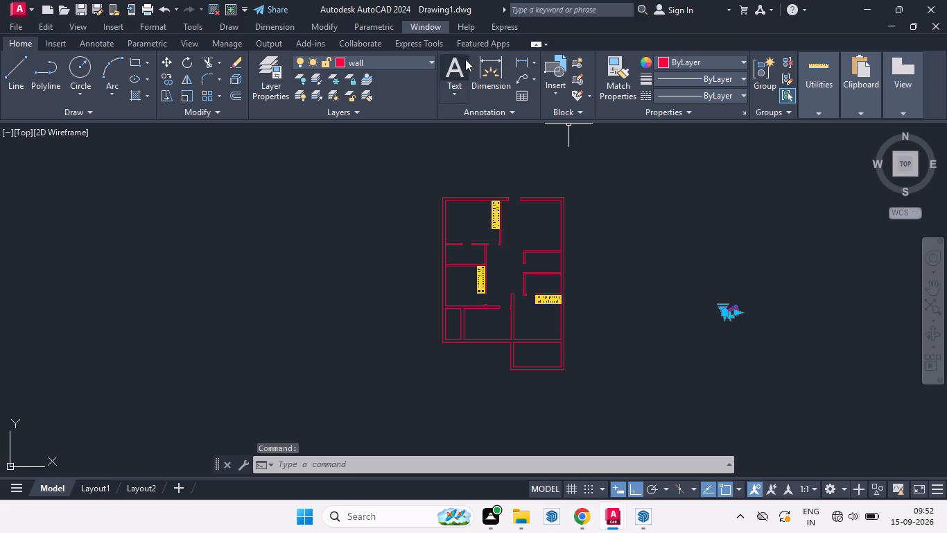
pyautogui.click(431, 59)
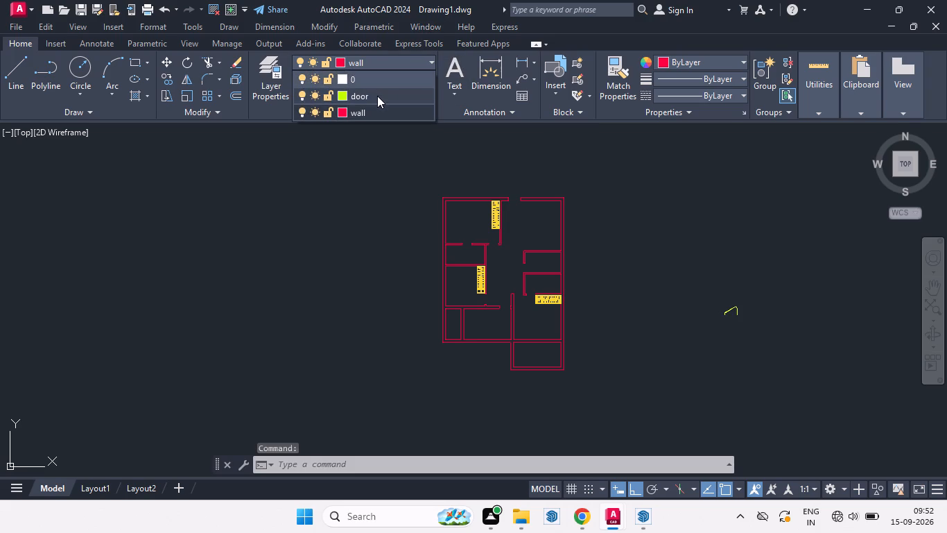
pyautogui.click(377, 96)
# Set the door block east of the floor plan to the Open 90º state.
pyautogui.scroll(4, 720, 323)
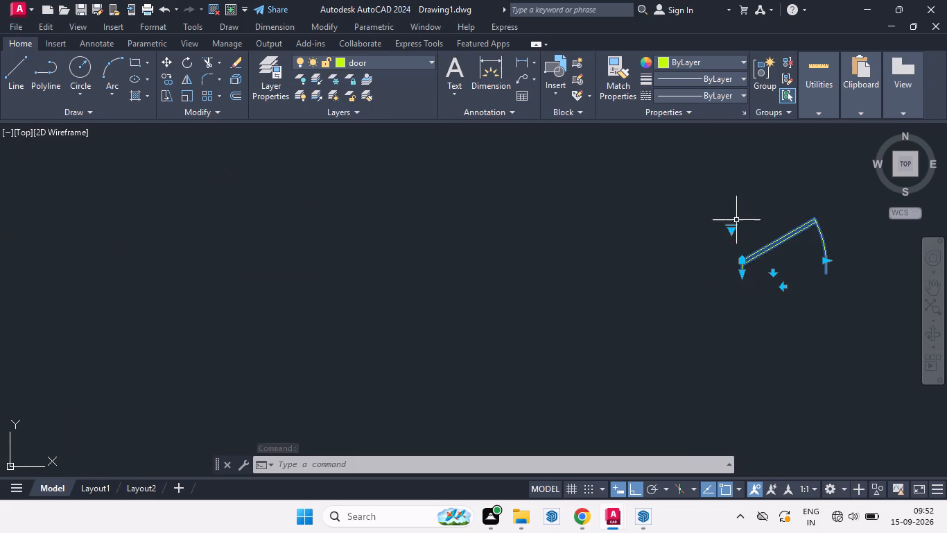
pyautogui.click(734, 227)
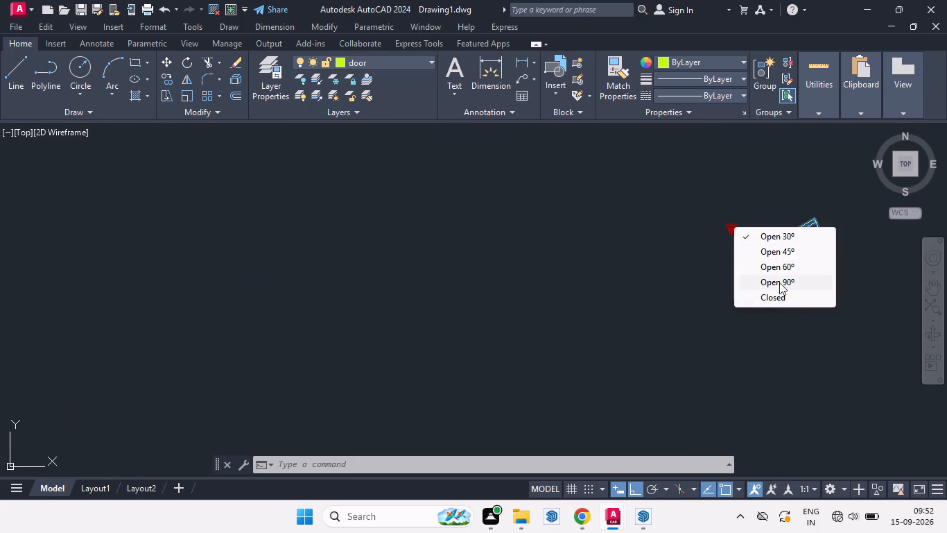
pyautogui.click(779, 280)
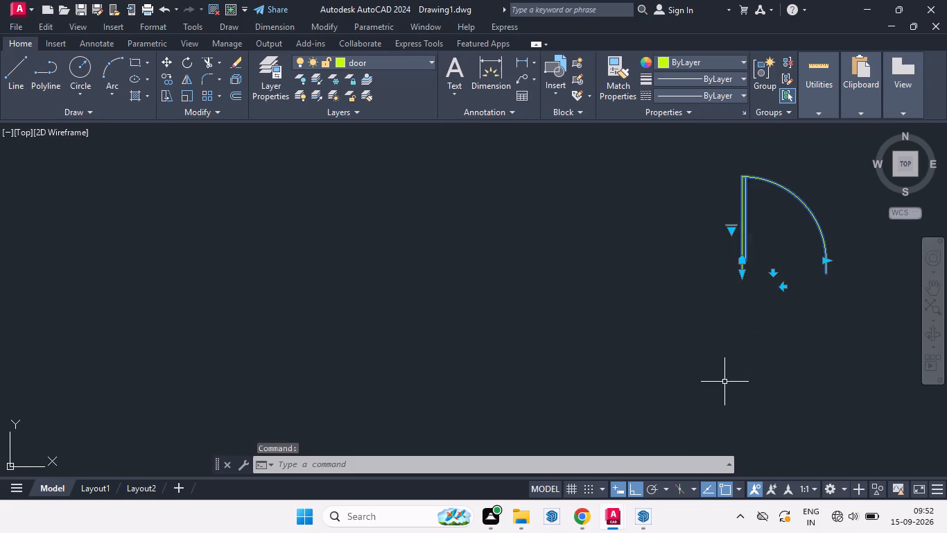
pyautogui.press('space')
pyautogui.press('Escape')
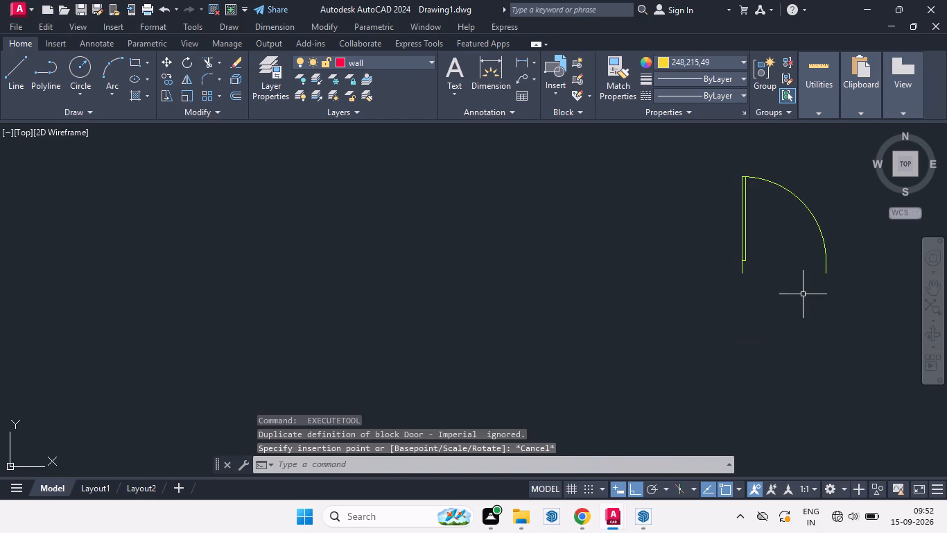
# Make the door layer the current layer.
pyautogui.scroll(-1, 785, 297)
pyautogui.scroll(-2, 946, 259)
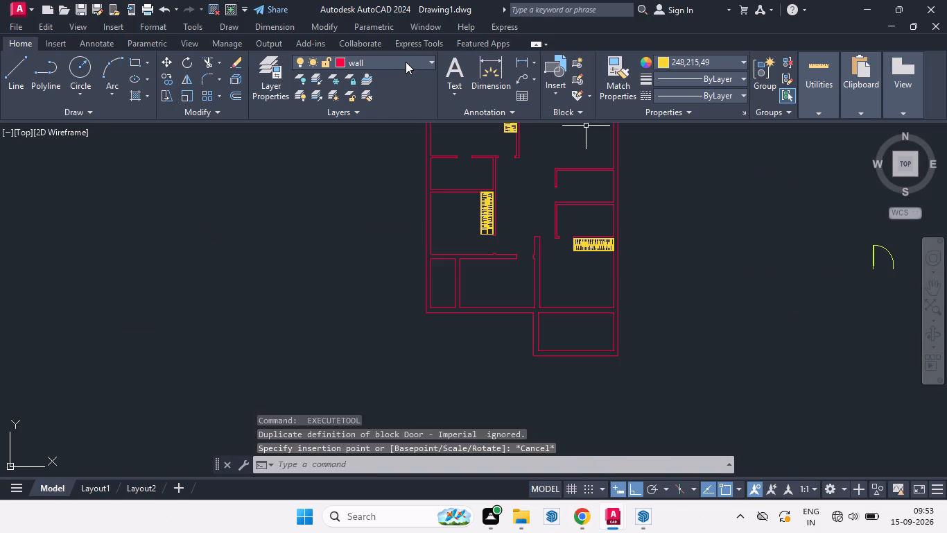
pyautogui.click(428, 57)
pyautogui.click(376, 92)
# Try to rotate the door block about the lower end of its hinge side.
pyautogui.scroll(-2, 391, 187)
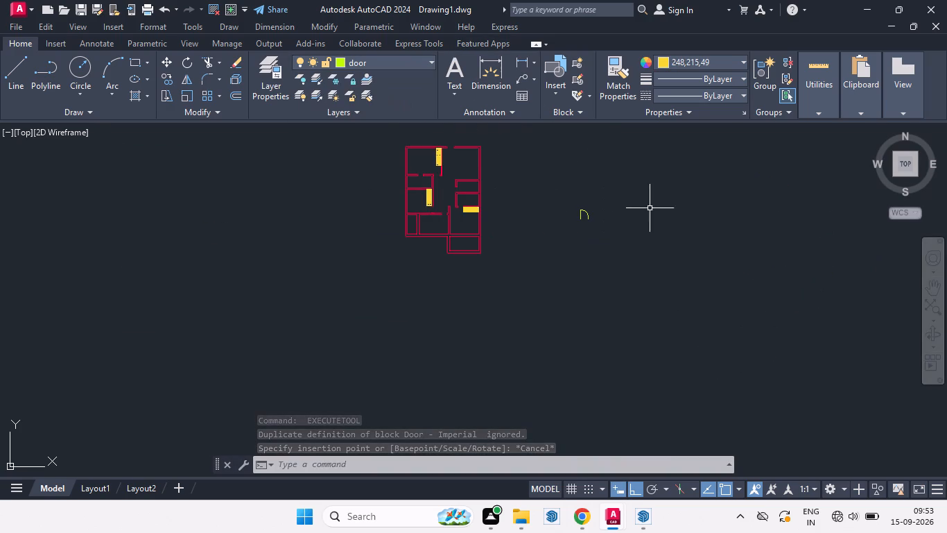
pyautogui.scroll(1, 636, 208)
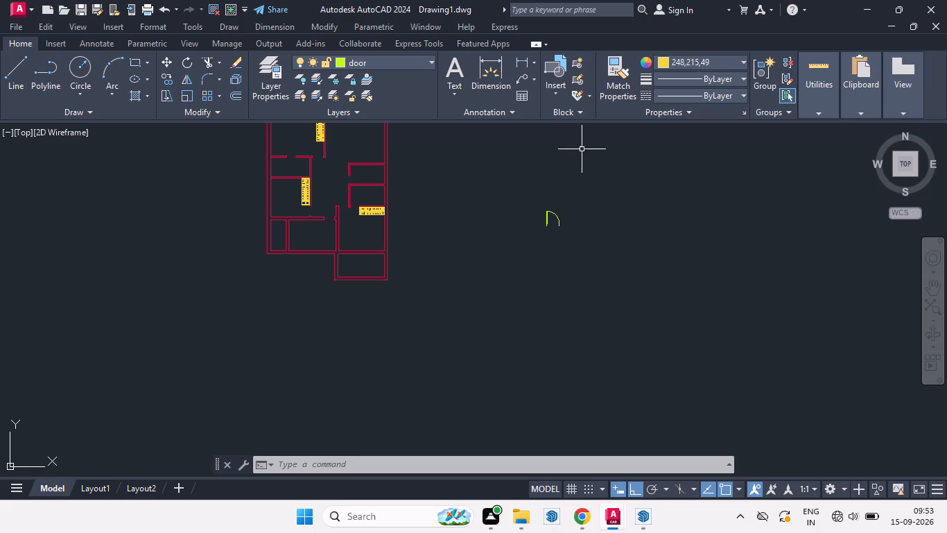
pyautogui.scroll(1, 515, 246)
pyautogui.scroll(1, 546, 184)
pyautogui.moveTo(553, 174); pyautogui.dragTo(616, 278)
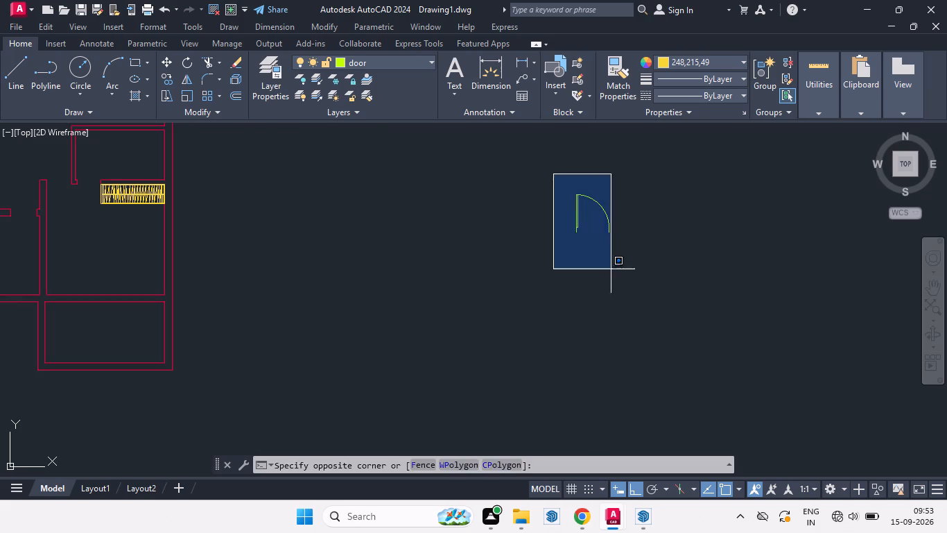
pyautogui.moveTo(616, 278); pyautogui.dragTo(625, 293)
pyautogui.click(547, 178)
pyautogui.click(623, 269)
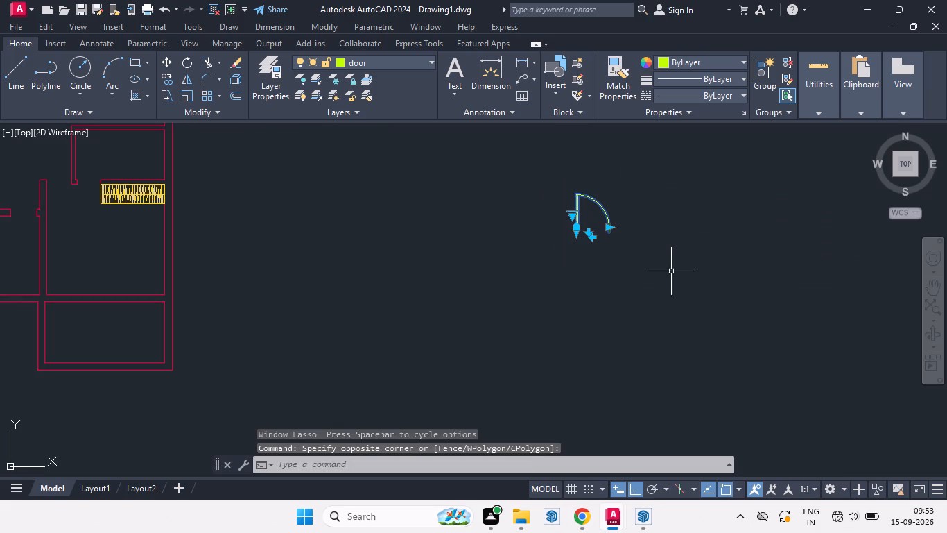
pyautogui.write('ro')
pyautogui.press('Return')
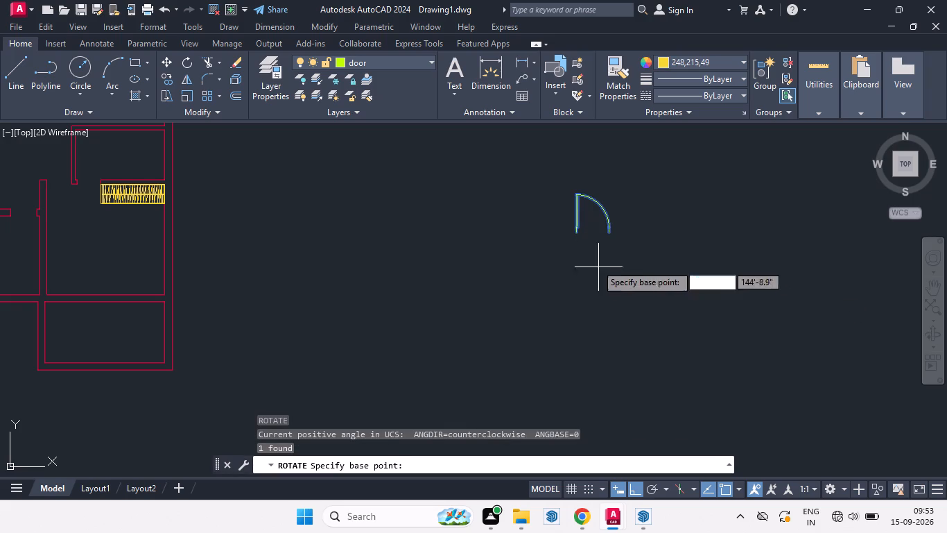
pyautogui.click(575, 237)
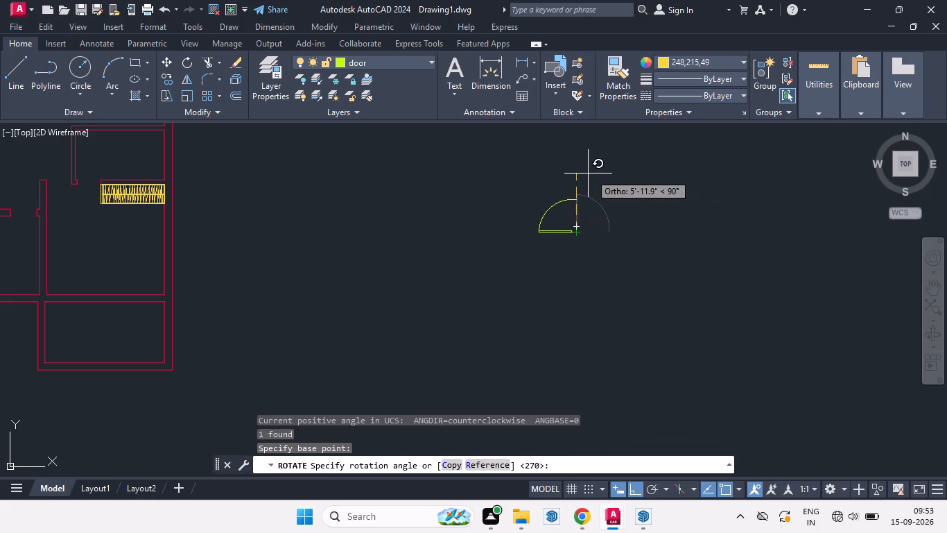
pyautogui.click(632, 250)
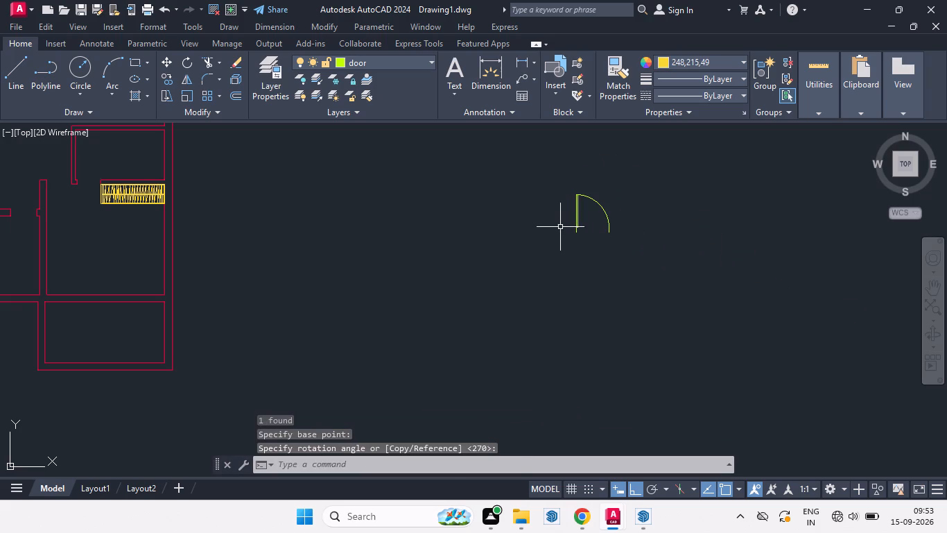
# Mirror the door block about the line of its open leaf, keeping the source door.
pyautogui.moveTo(557, 180); pyautogui.dragTo(643, 328)
pyautogui.moveTo(521, 158); pyautogui.dragTo(535, 160)
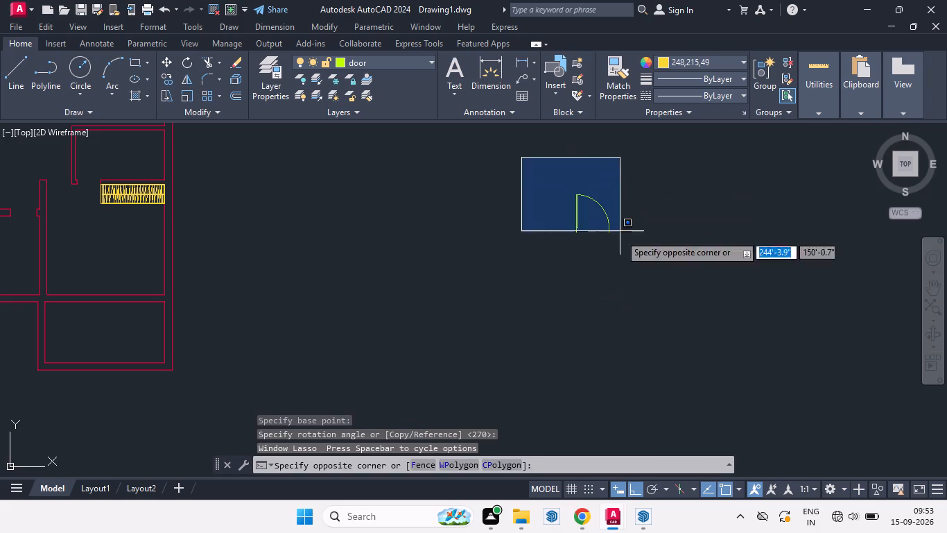
pyautogui.click(616, 294)
pyautogui.press('m')
pyautogui.press('i')
pyautogui.press('Return')
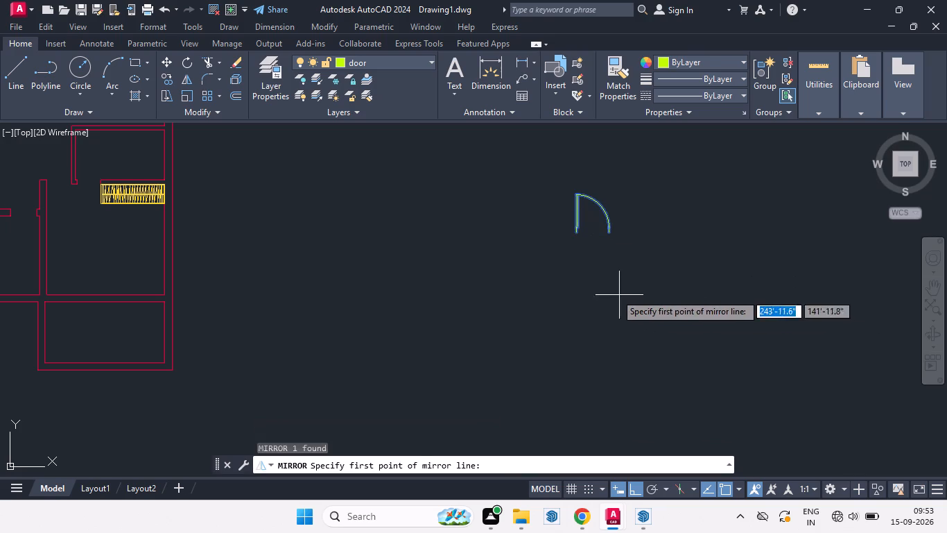
pyautogui.click(577, 235)
pyautogui.click(578, 196)
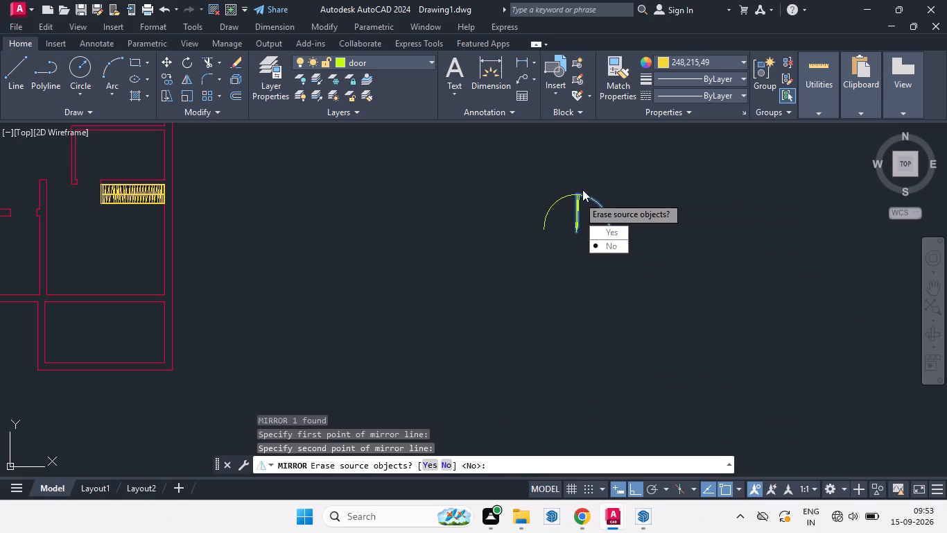
pyautogui.moveTo(610, 246); pyautogui.dragTo(578, 196)
# Move the original door by its lower hinge end to the inner west corner of the opening in the plan's north wall.
pyautogui.scroll(3, 567, 188)
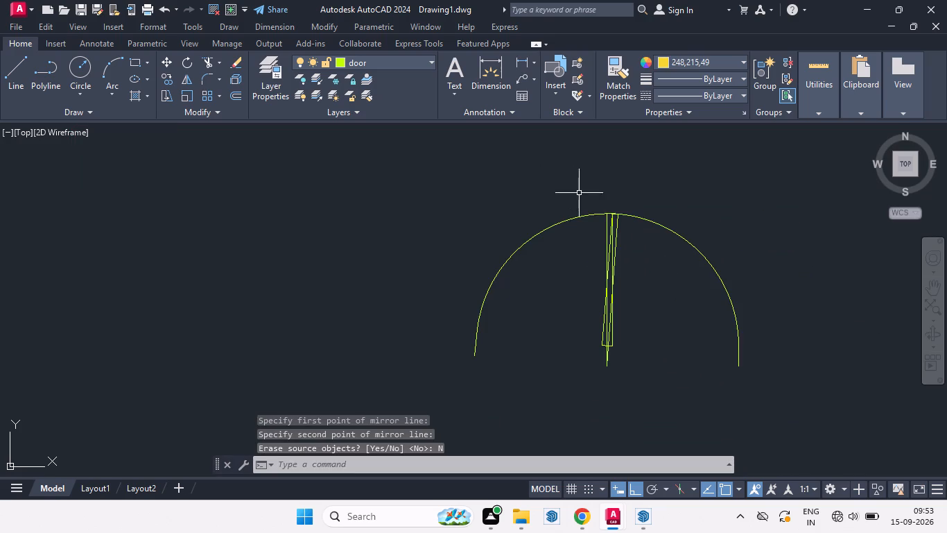
pyautogui.click(643, 218)
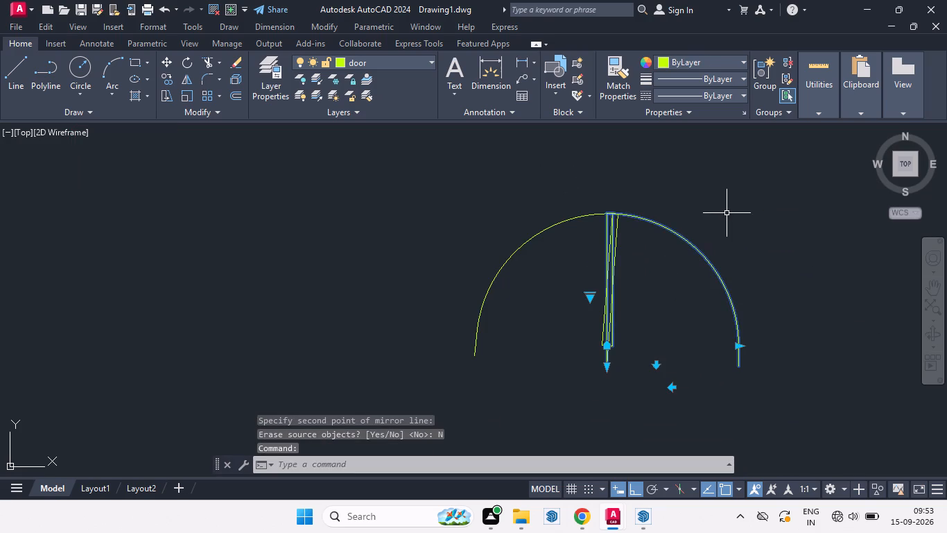
pyautogui.press('m')
pyautogui.press('Return')
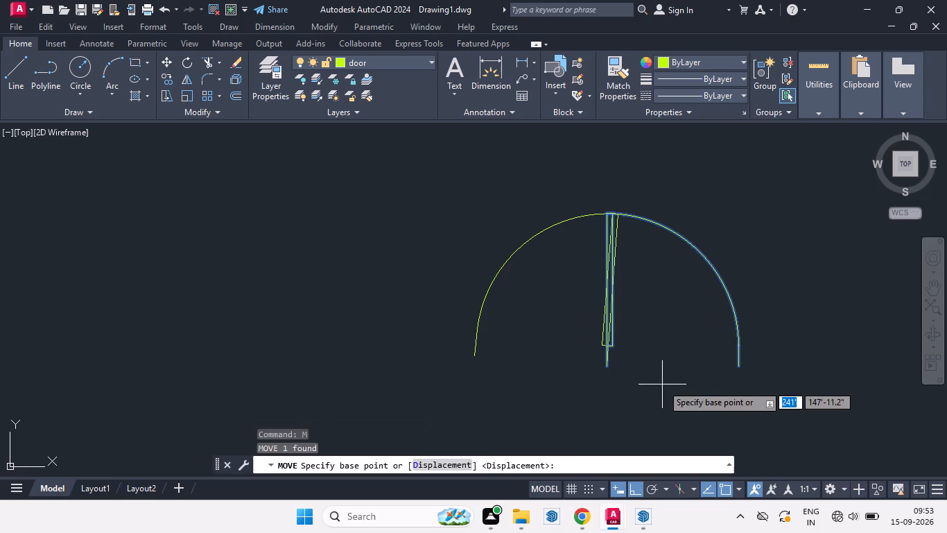
pyautogui.click(607, 371)
pyautogui.scroll(-7, 716, 303)
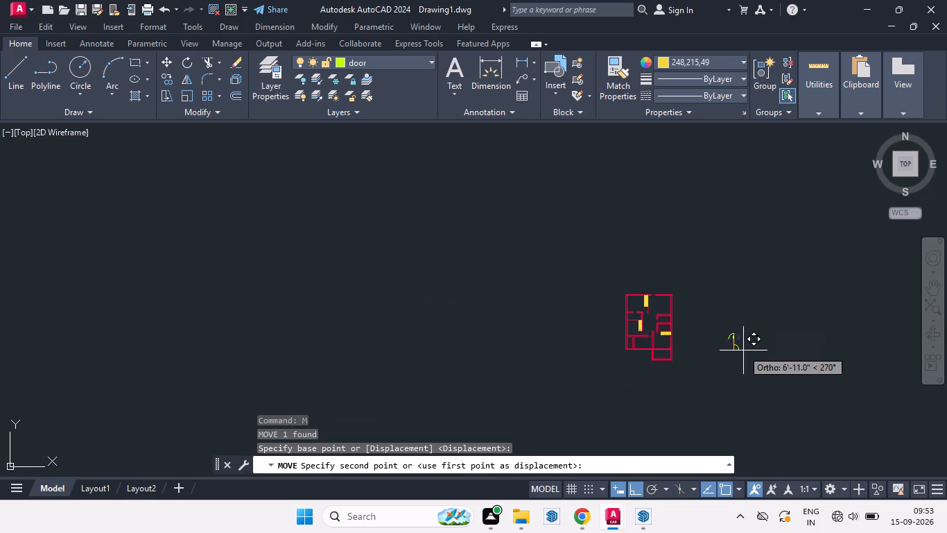
pyautogui.scroll(4, 649, 295)
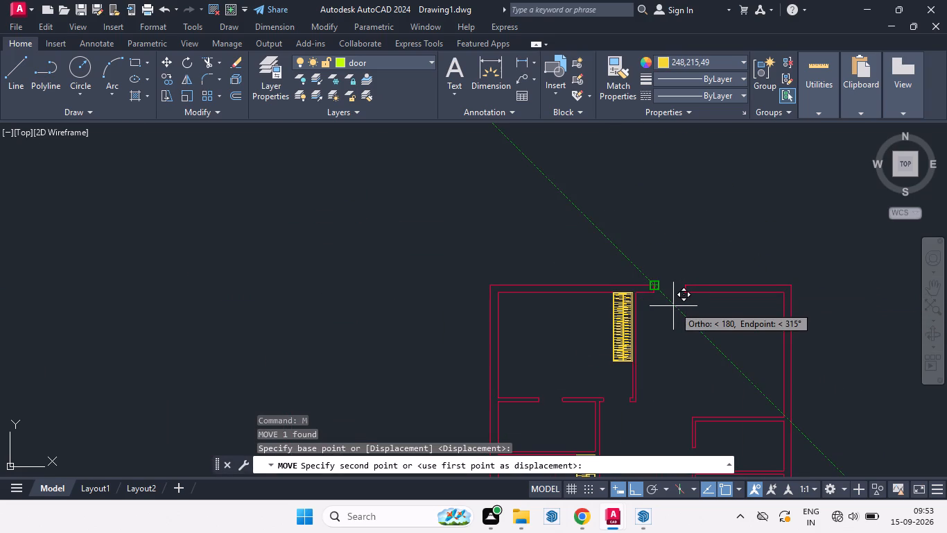
pyautogui.scroll(4, 671, 305)
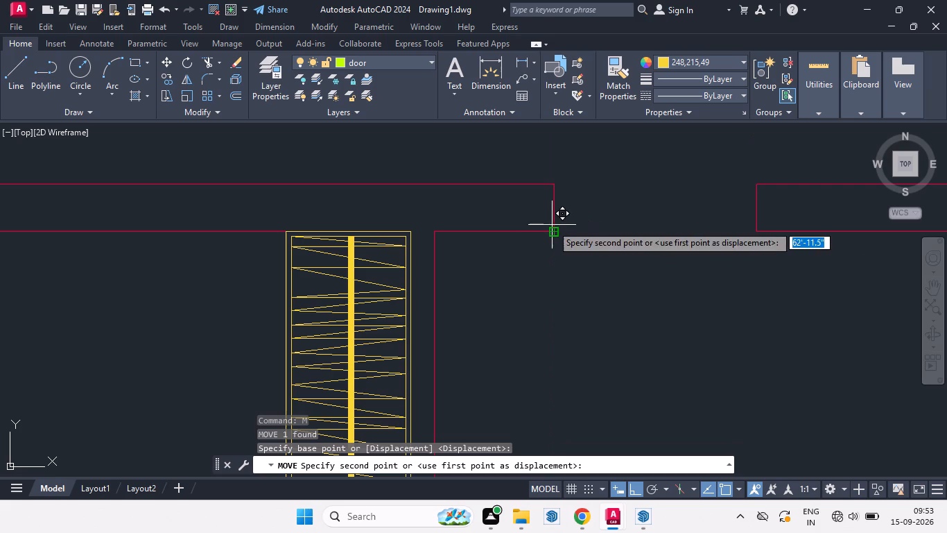
pyautogui.click(555, 235)
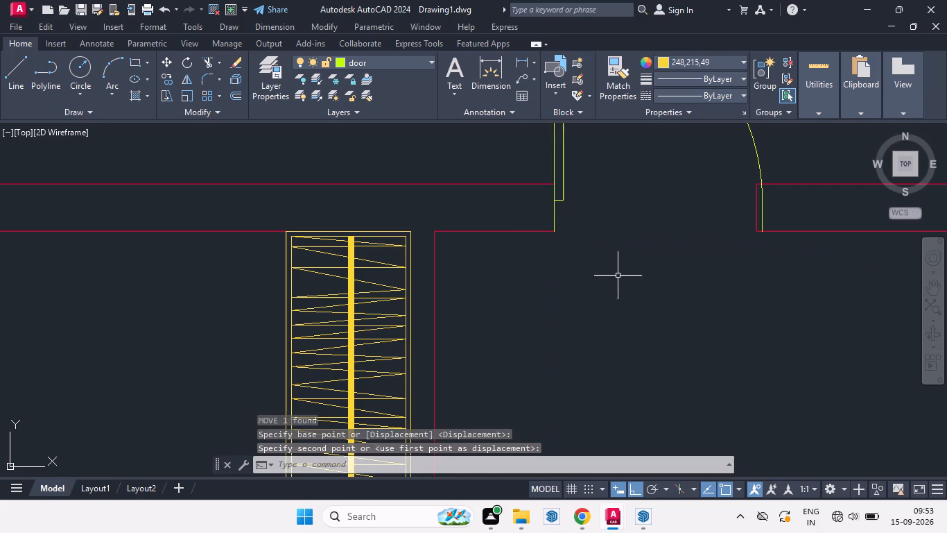
# Mirror the north wall door across the wall's inner face so it swings into the room, erasing the source.
pyautogui.scroll(-3, 623, 308)
pyautogui.click(616, 240)
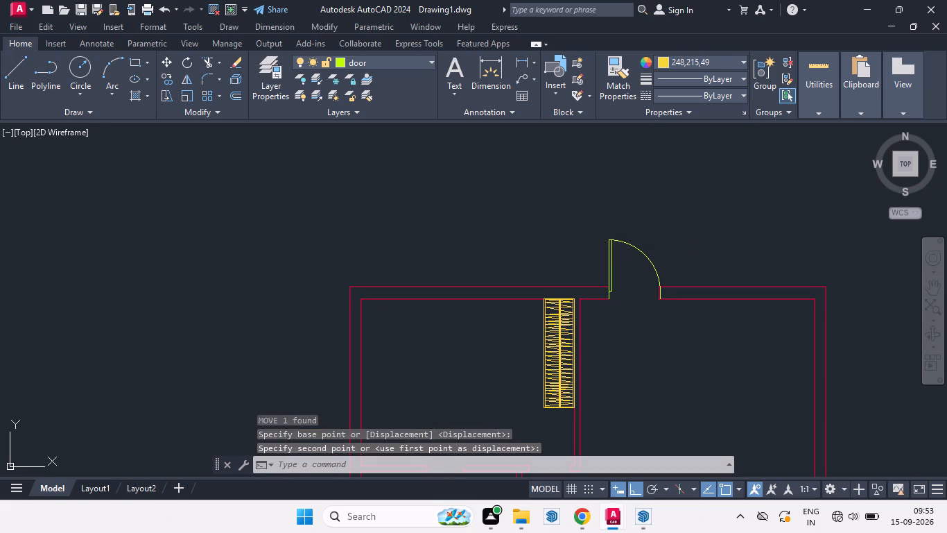
pyautogui.press('m')
pyautogui.press('i')
pyautogui.press('Return')
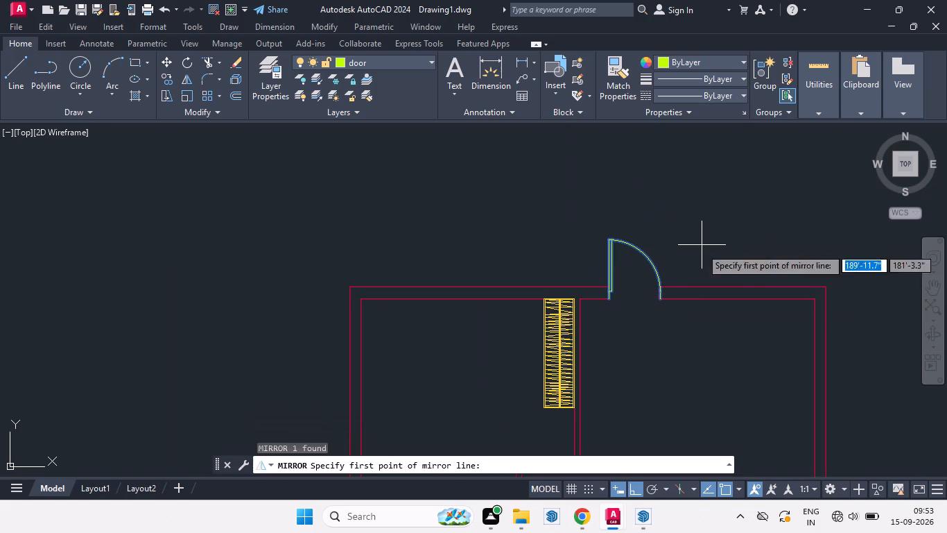
pyautogui.click(607, 304)
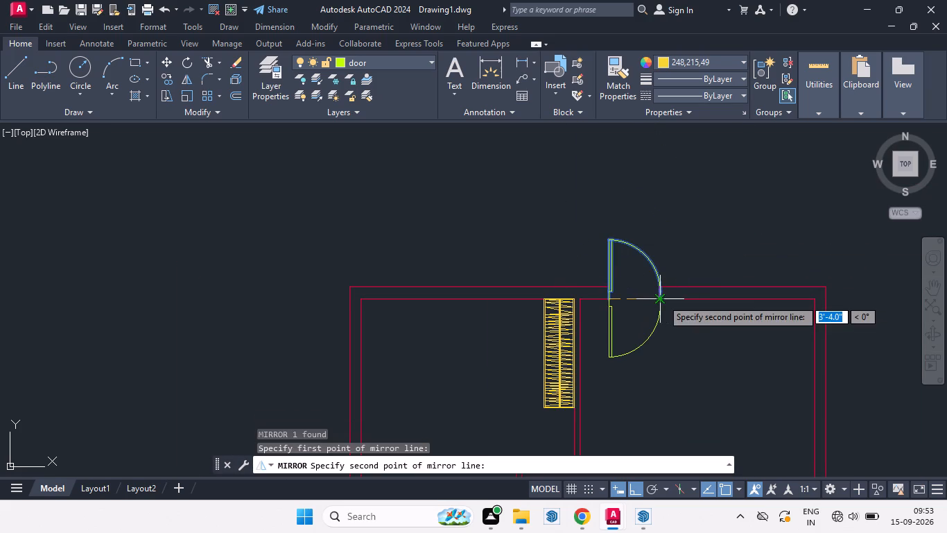
pyautogui.click(662, 299)
pyautogui.moveTo(695, 335); pyautogui.dragTo(662, 299)
# Move the door from the inner wall corner up to the midpoint of the opening's west jamb.
pyautogui.scroll(-2, 649, 211)
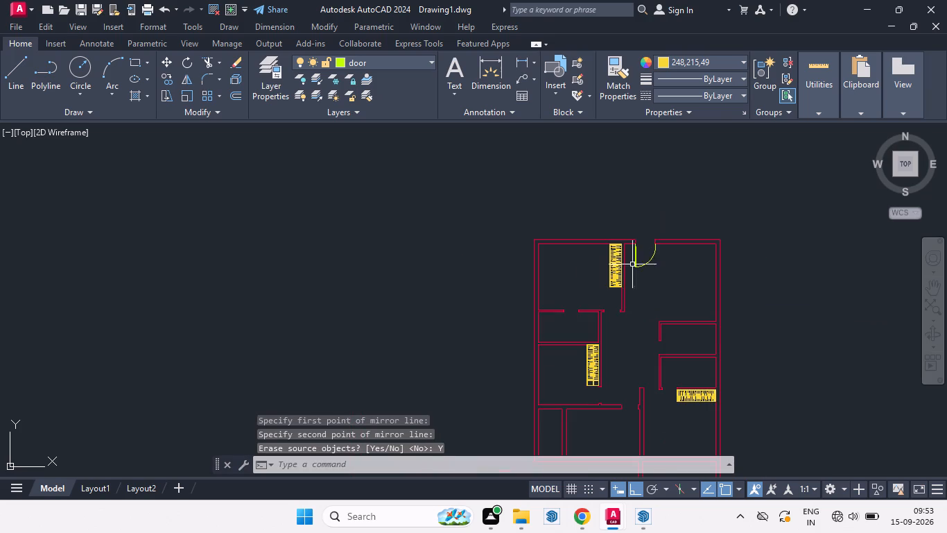
pyautogui.scroll(6, 623, 260)
pyautogui.moveTo(679, 225); pyautogui.dragTo(667, 354, button='middle')
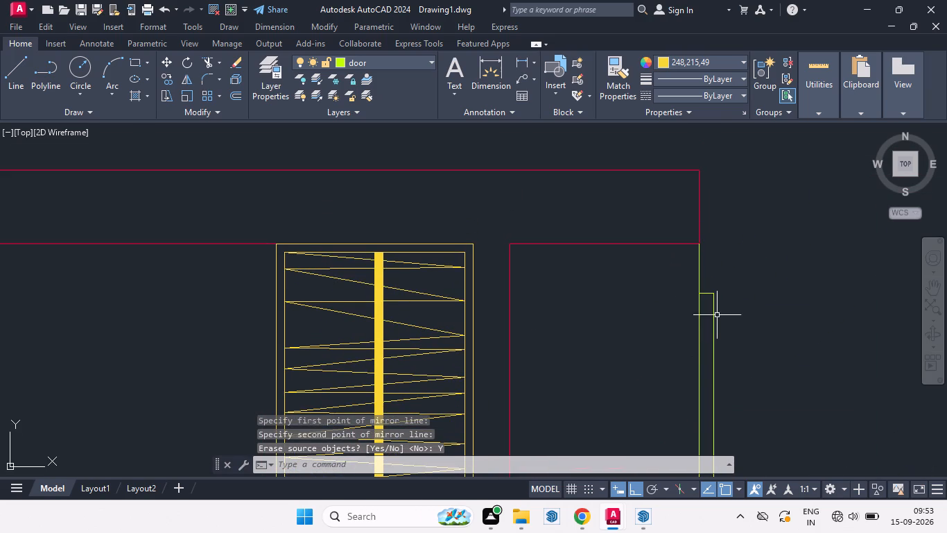
pyautogui.click(700, 296)
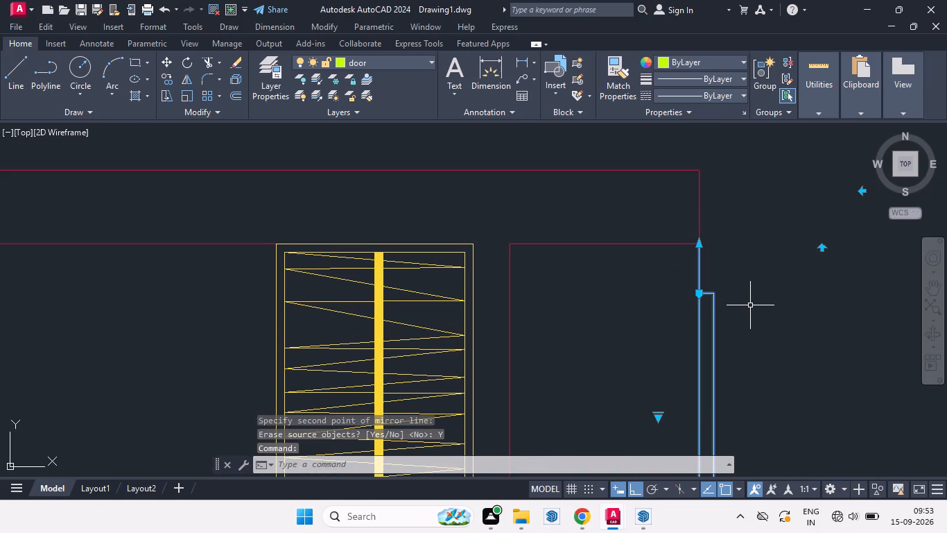
pyautogui.press('m')
pyautogui.press('Return')
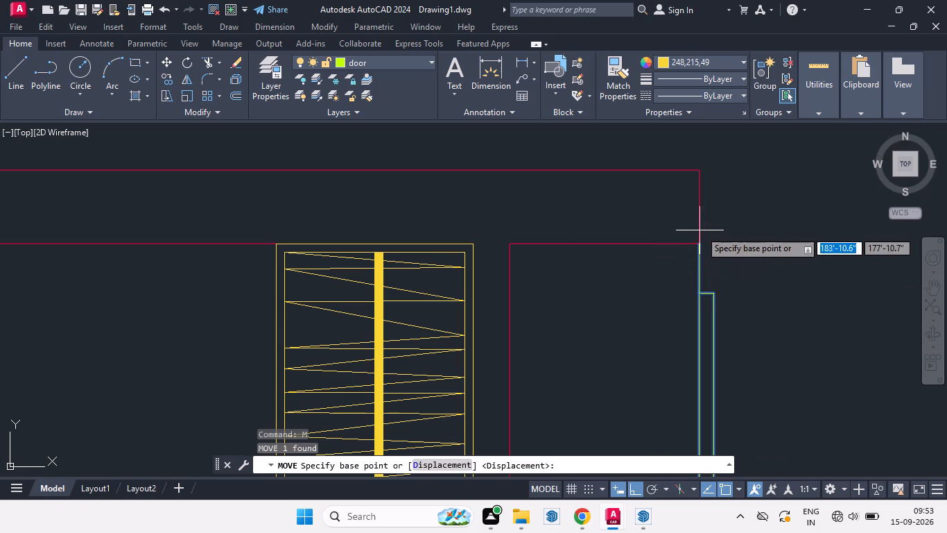
pyautogui.scroll(2, 719, 239)
pyautogui.click(665, 254)
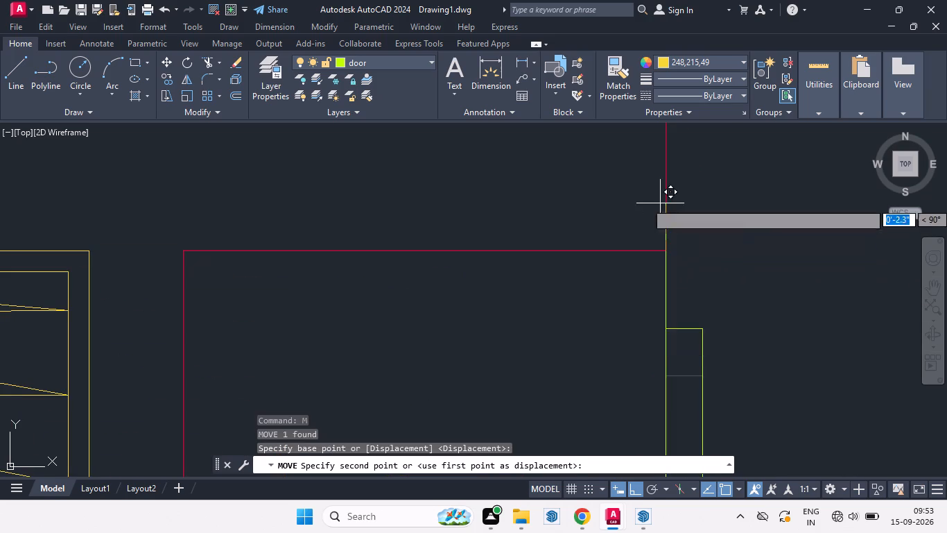
pyautogui.click(665, 155)
# Scale the north wall door from its hinge end at the west jamb's midpoint so it spans the opening to the east jamb.
pyautogui.scroll(-4, 703, 233)
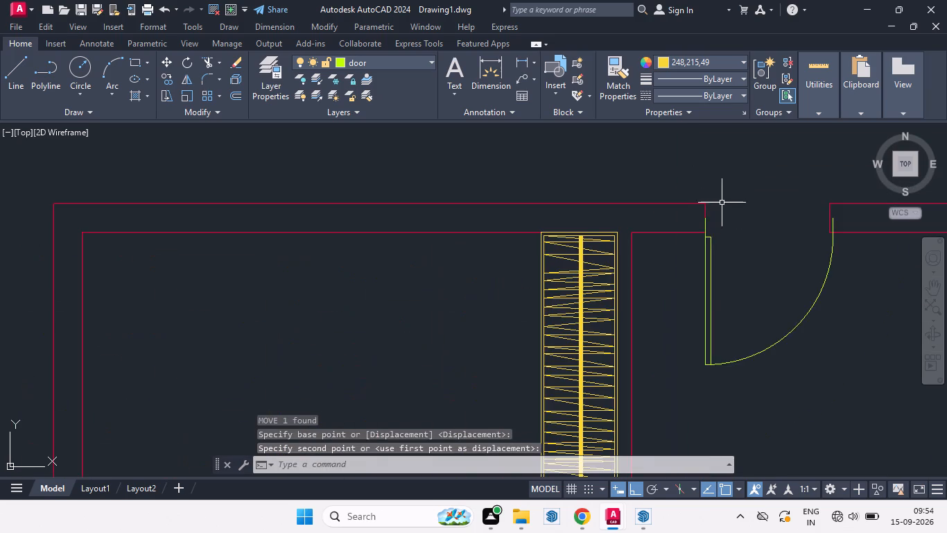
pyautogui.scroll(-1, 733, 185)
pyautogui.scroll(2, 816, 214)
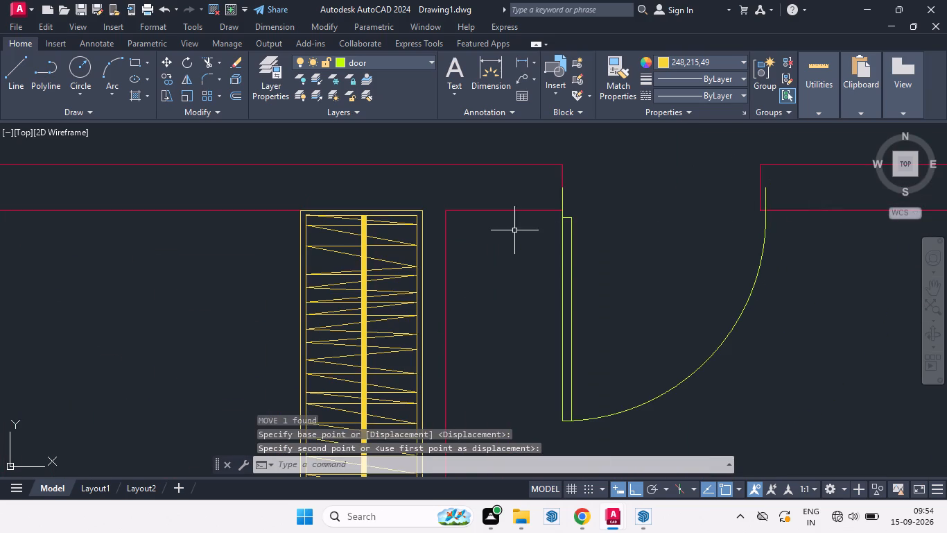
pyautogui.click(573, 273)
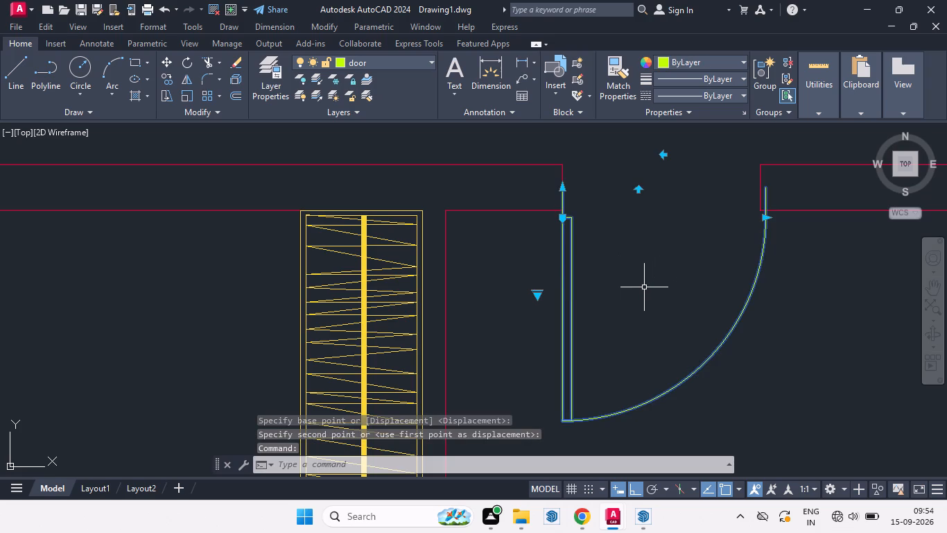
pyautogui.write('sc')
pyautogui.press('Return')
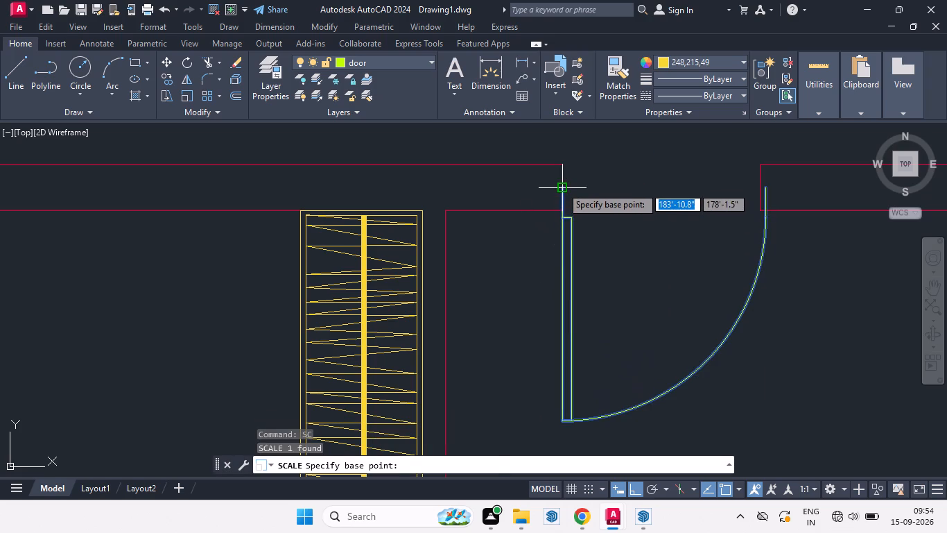
pyautogui.click(562, 187)
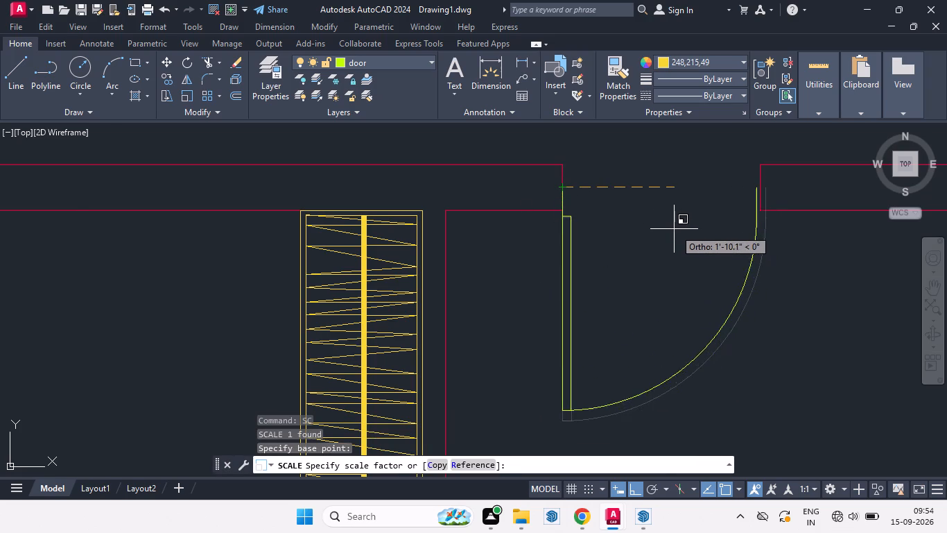
pyautogui.scroll(1, 675, 228)
pyautogui.click(676, 222)
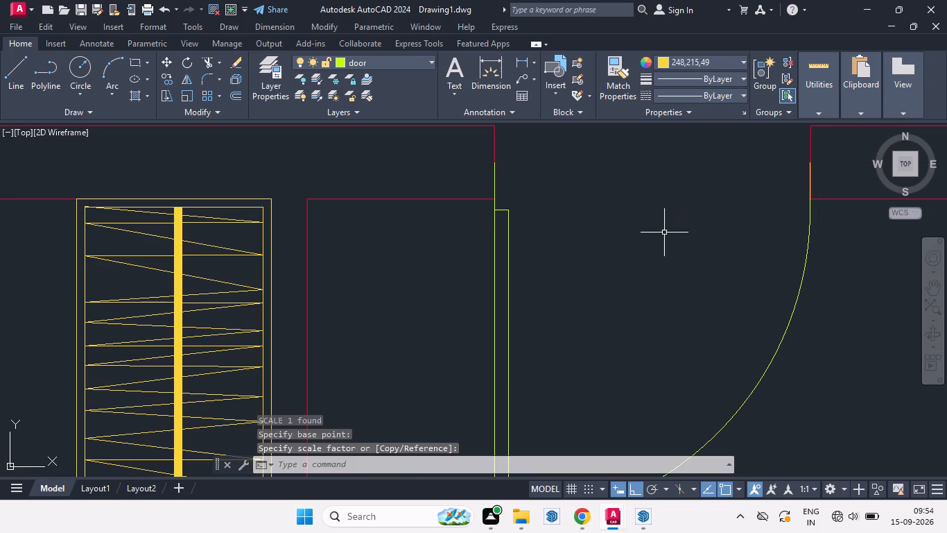
# Mirror the north wall door across the line joining the opening's two jamb midpoints, keeping the source door.
pyautogui.scroll(-2, 668, 245)
pyautogui.scroll(-3, 719, 208)
pyautogui.moveTo(680, 284); pyautogui.dragTo(659, 217, button='middle')
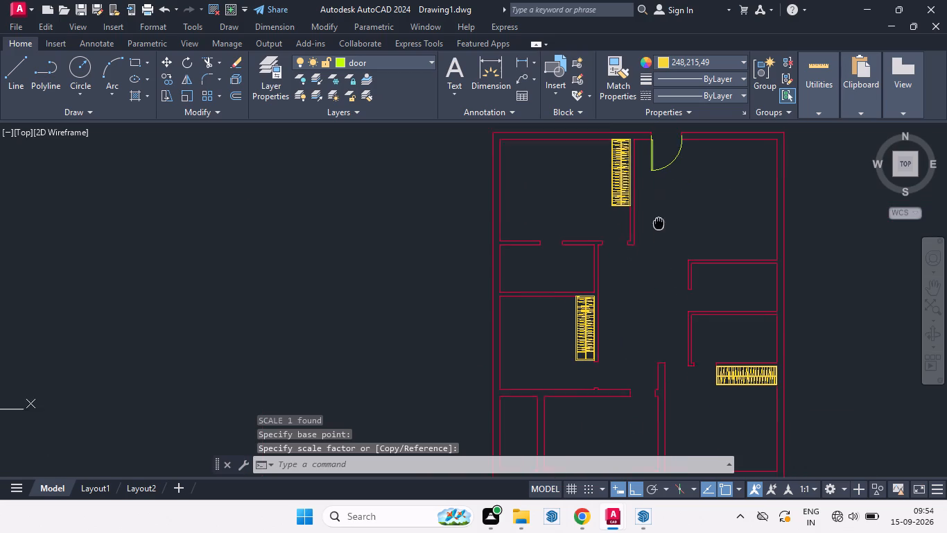
pyautogui.moveTo(659, 217); pyautogui.dragTo(658, 204, button='middle')
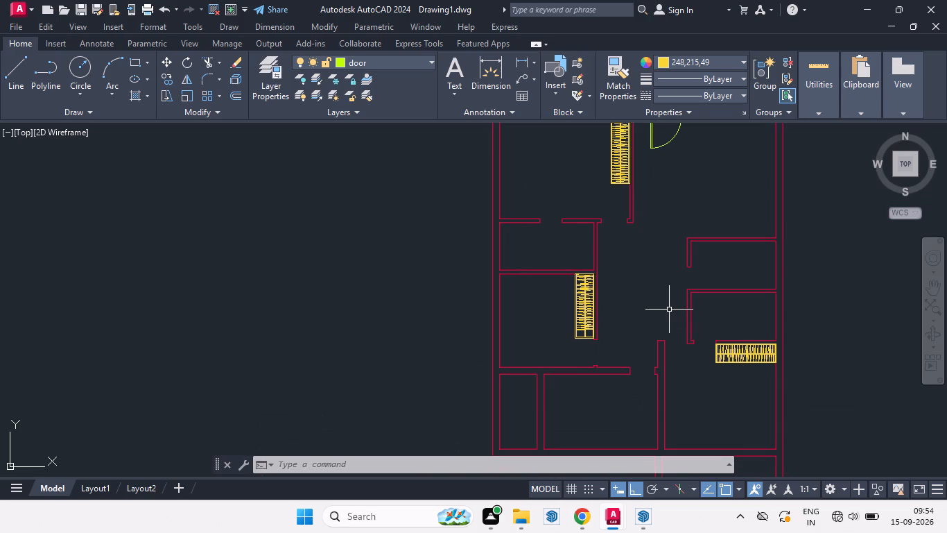
pyautogui.scroll(-2, 514, 285)
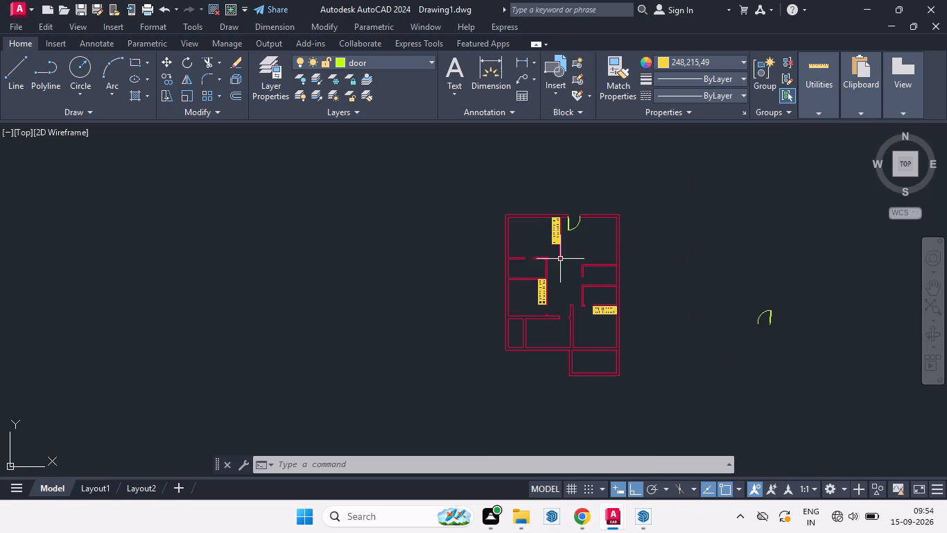
pyautogui.scroll(1, 774, 334)
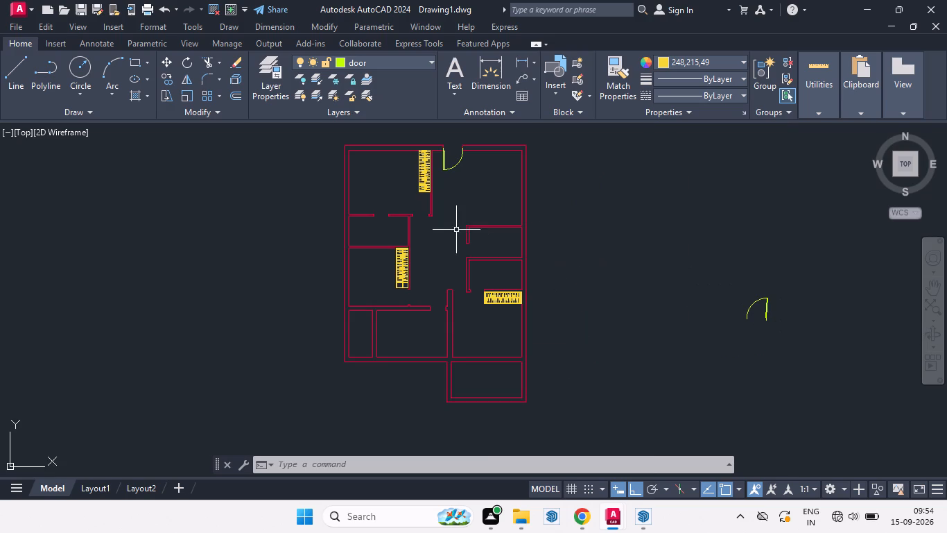
pyautogui.click(456, 167)
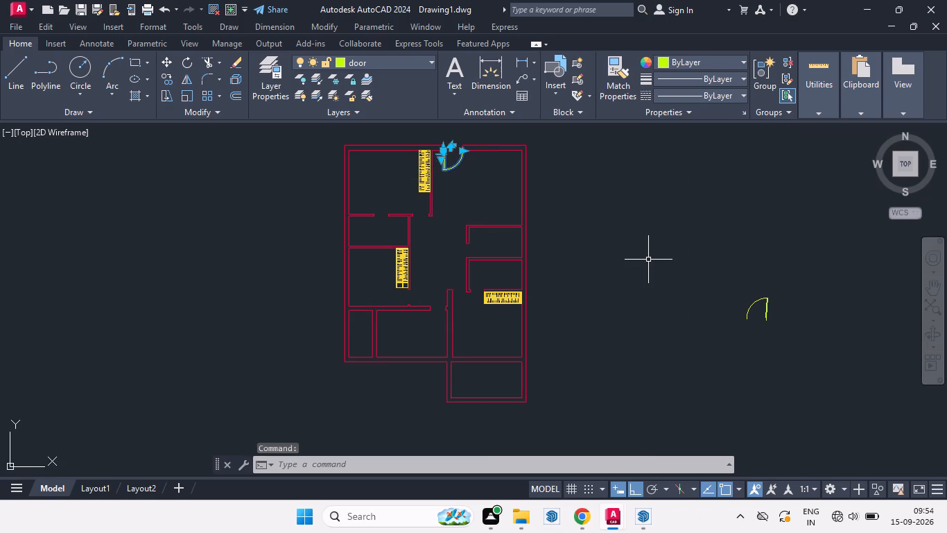
pyautogui.write('mi')
pyautogui.press('Return')
pyautogui.scroll(3, 440, 141)
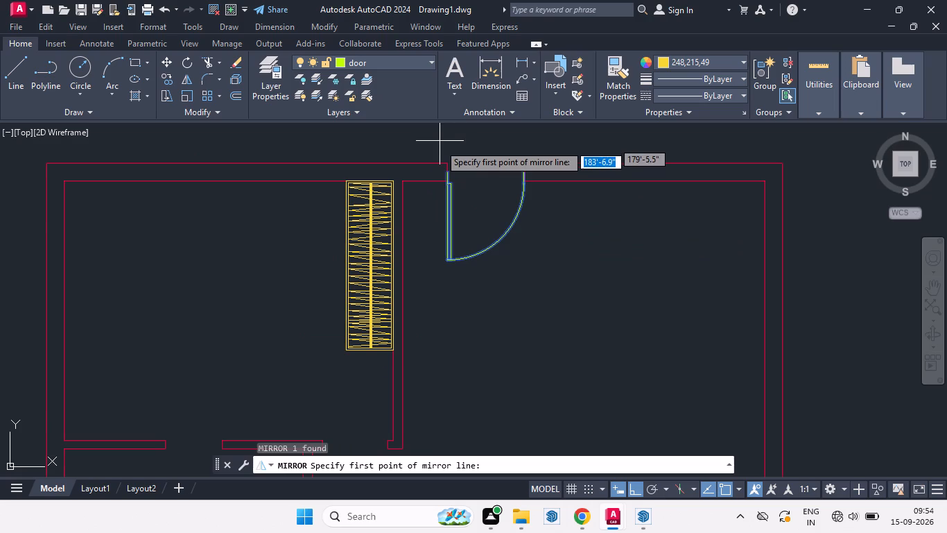
pyautogui.click(446, 175)
pyautogui.click(523, 173)
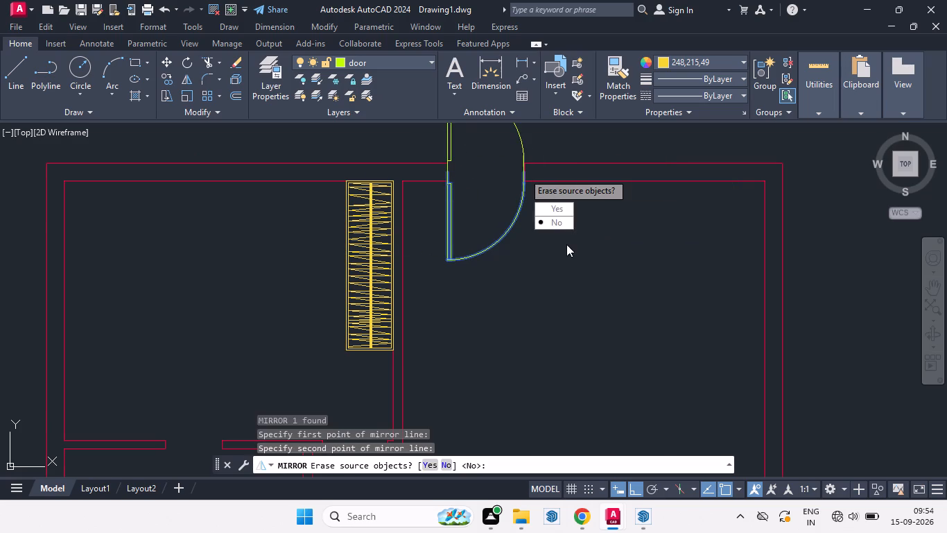
pyautogui.moveTo(561, 216); pyautogui.dragTo(523, 172)
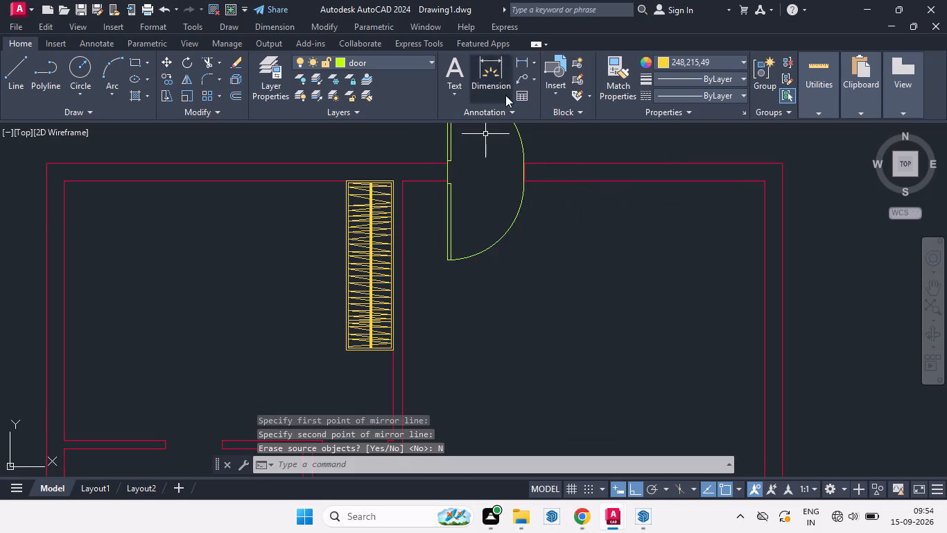
# Move the outward-swinging door copy straight south into the room, near the level of the northwest room's doorway.
pyautogui.scroll(-2, 559, 163)
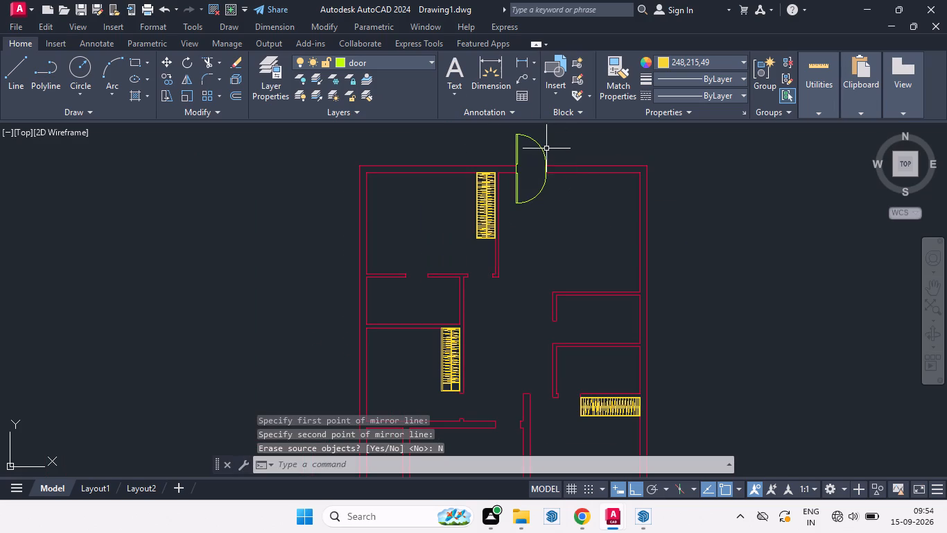
pyautogui.scroll(1, 546, 148)
pyautogui.click(537, 150)
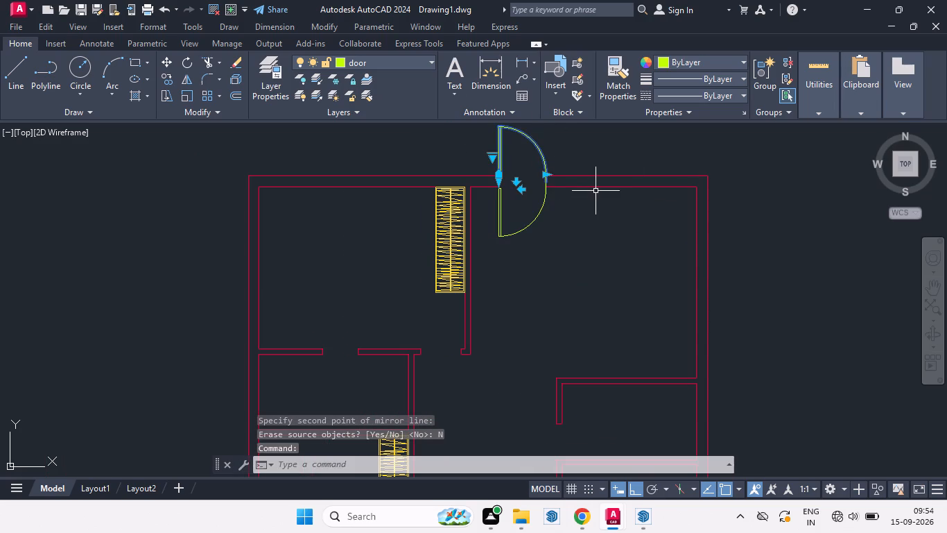
pyautogui.press('m')
pyautogui.press('Return')
pyautogui.click(500, 183)
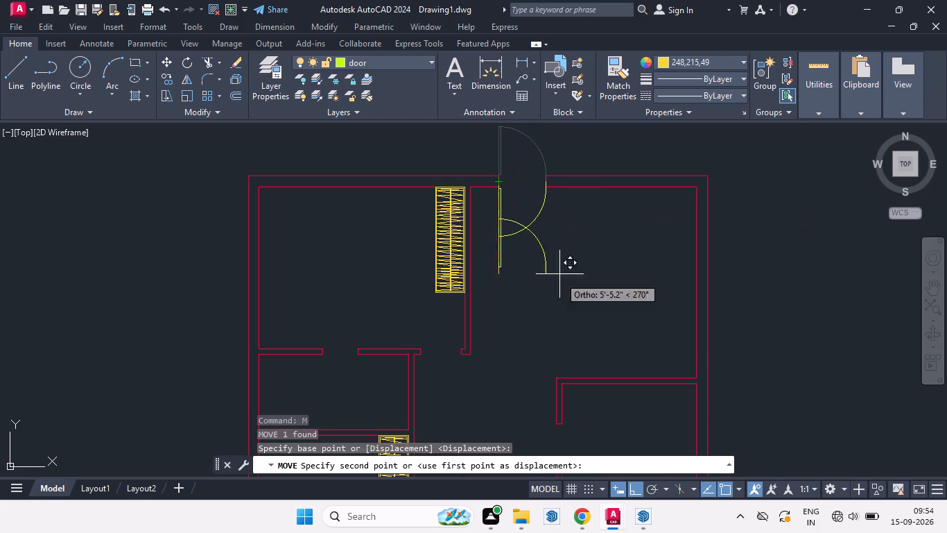
pyautogui.click(469, 368)
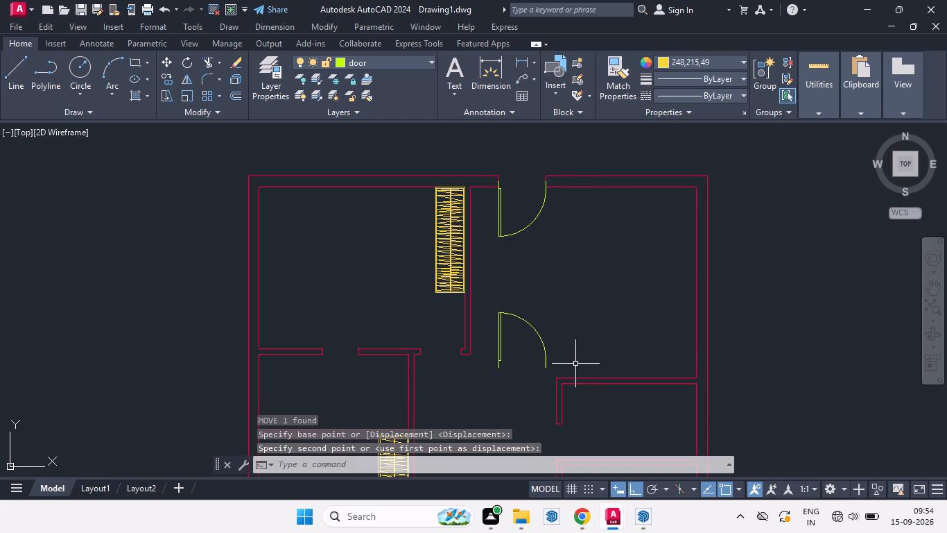
# Mirror the moved door copy about a vertical line through its arc's free end, erasing the source.
pyautogui.click(544, 349)
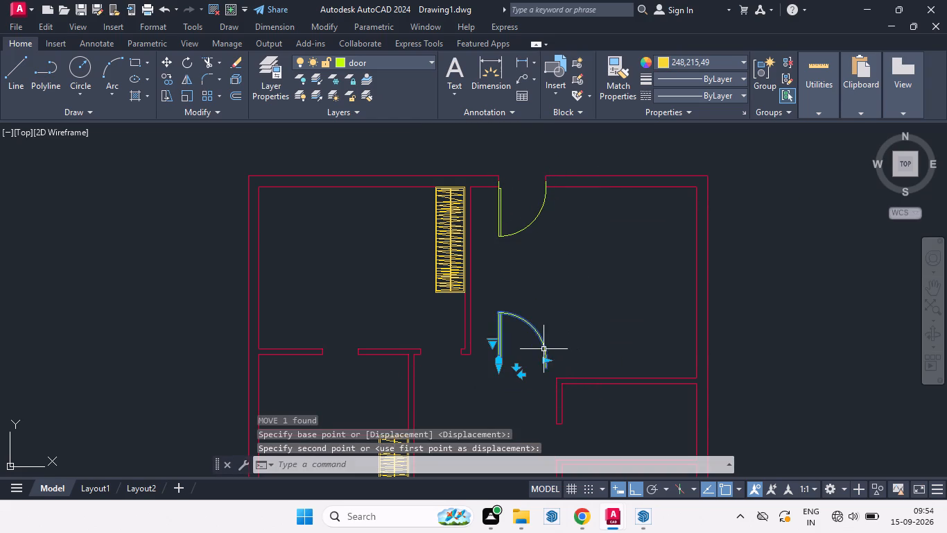
pyautogui.press('m')
pyautogui.press('i')
pyautogui.press('Return')
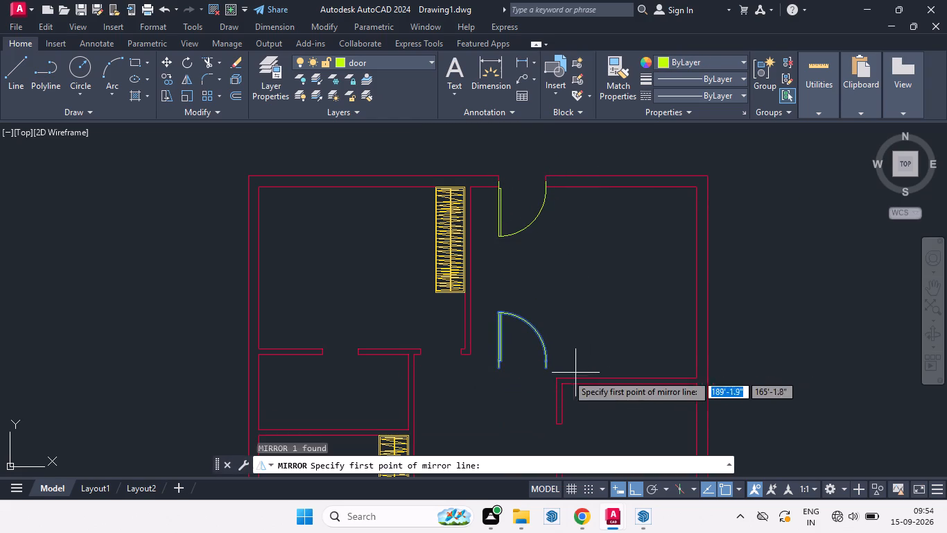
pyautogui.click(548, 370)
pyautogui.click(551, 314)
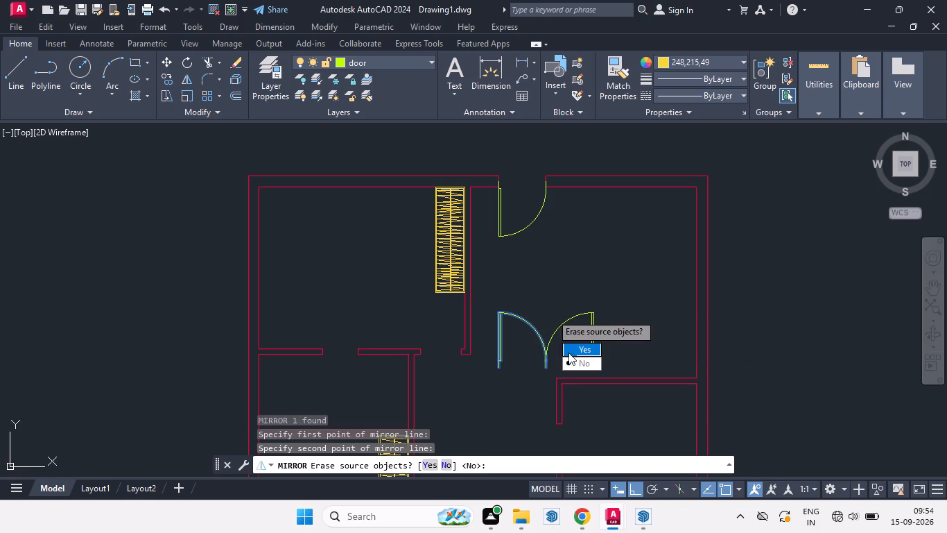
pyautogui.moveTo(580, 349); pyautogui.dragTo(551, 313)
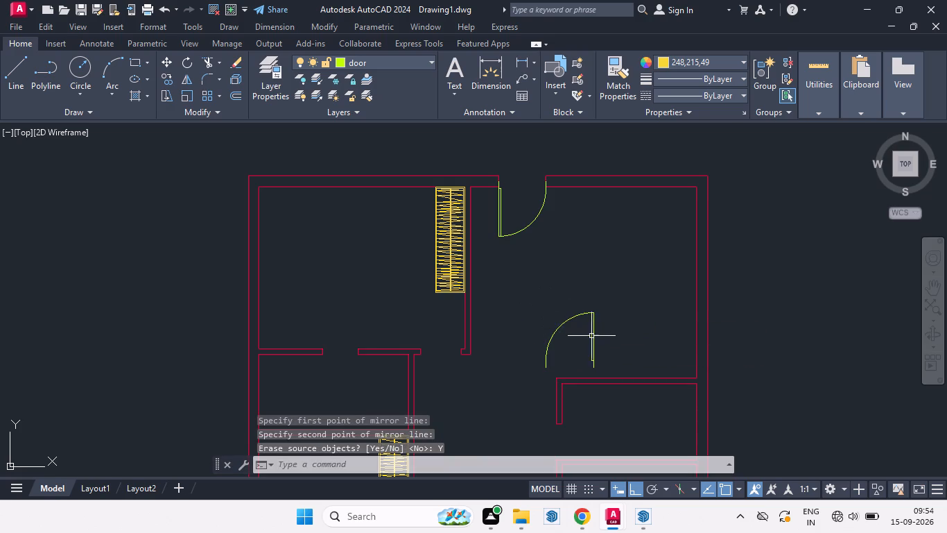
# Move the flipped door by its lower hinge end to the midpoint of the east jamb of the northwest room's opening beside the wardrobe.
pyautogui.click(593, 337)
pyautogui.press('m')
pyautogui.press('Return')
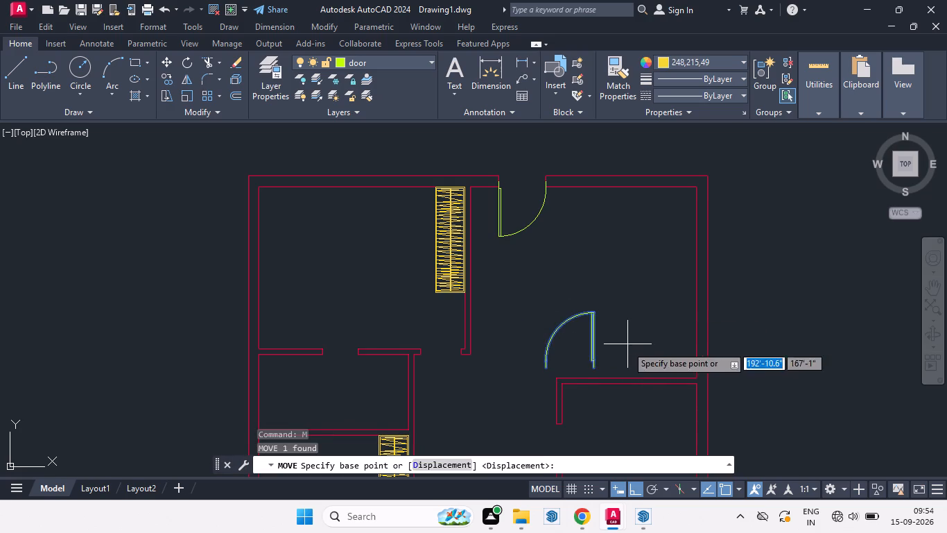
pyautogui.click(593, 369)
pyautogui.scroll(4, 480, 356)
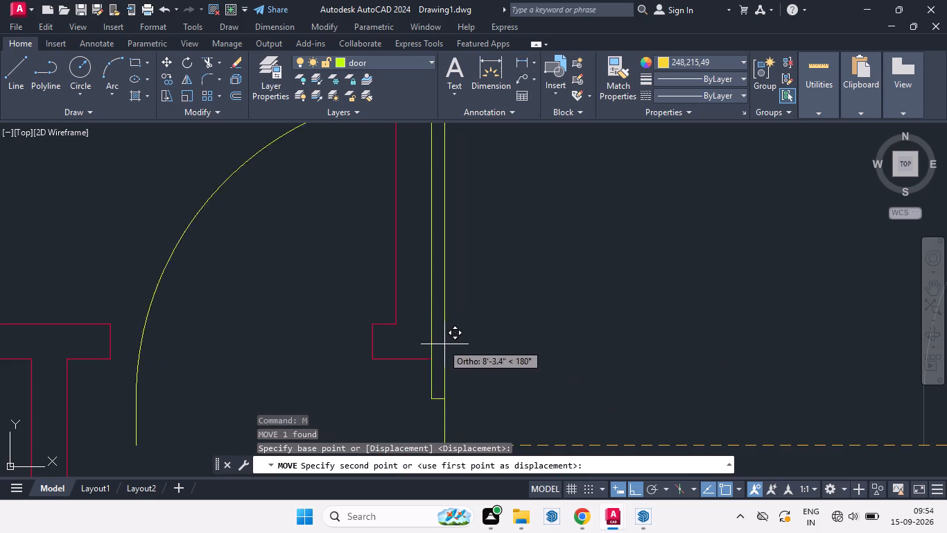
pyautogui.click(376, 344)
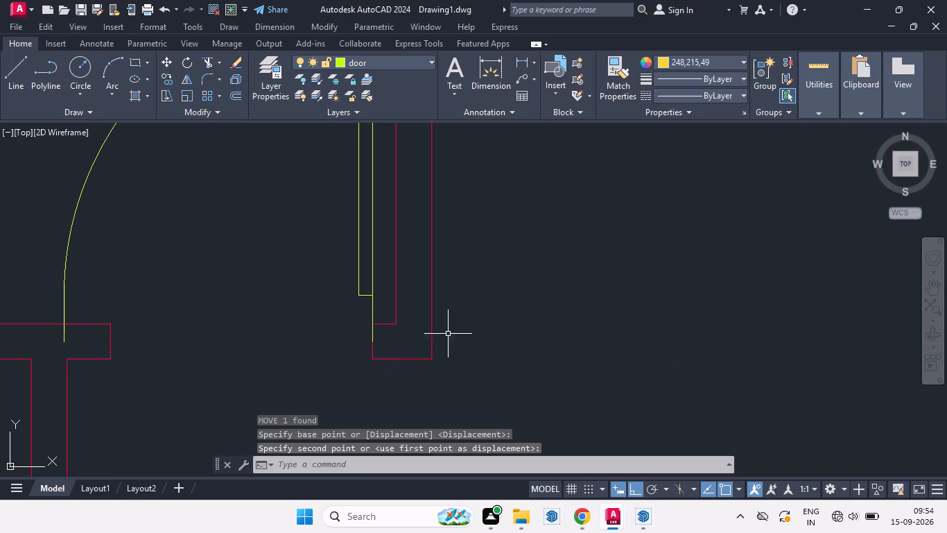
# Scale the northwest room's door from its hinge end at the east jamb's midpoint so it fits the opening to the west jamb.
pyautogui.scroll(-2, 654, 346)
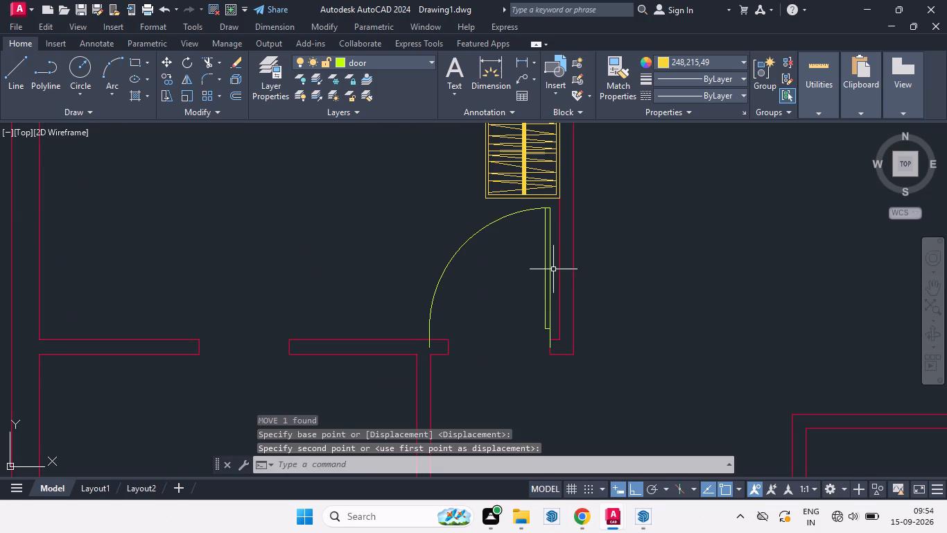
pyautogui.click(550, 269)
pyautogui.write('sc')
pyautogui.press('Return')
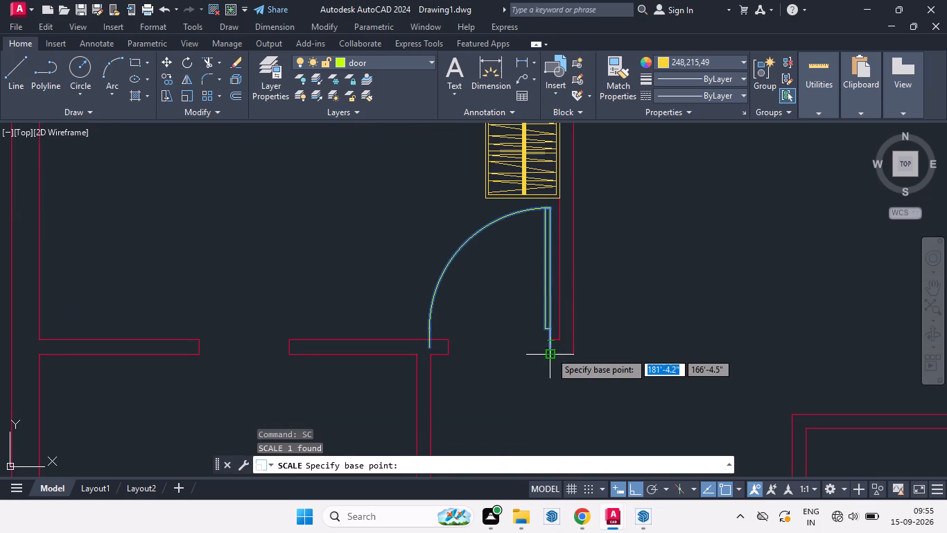
pyautogui.click(551, 346)
pyautogui.scroll(2, 481, 350)
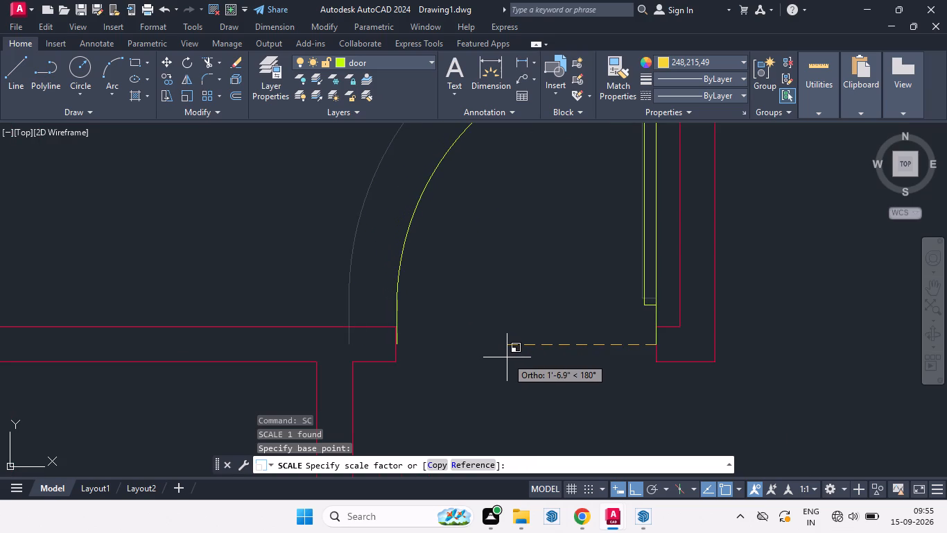
pyautogui.scroll(3, 506, 361)
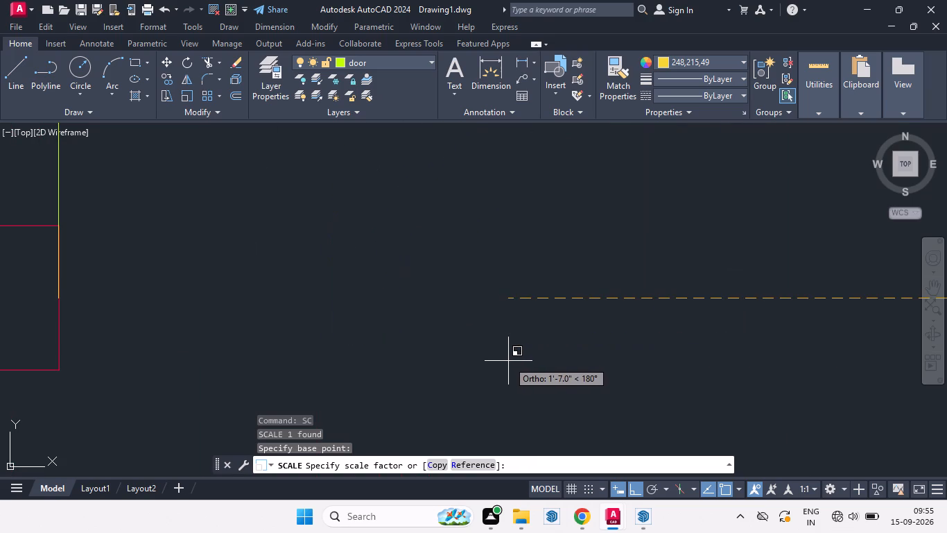
pyautogui.click(508, 361)
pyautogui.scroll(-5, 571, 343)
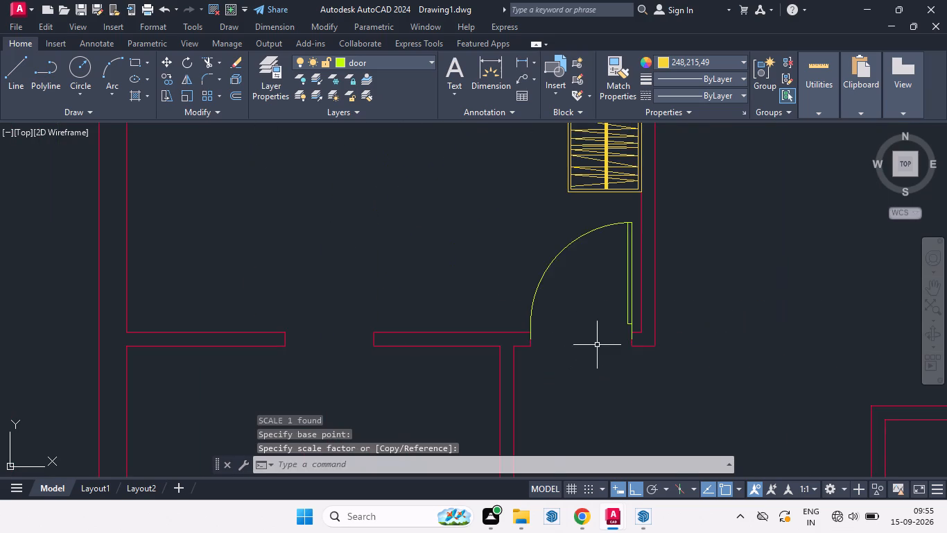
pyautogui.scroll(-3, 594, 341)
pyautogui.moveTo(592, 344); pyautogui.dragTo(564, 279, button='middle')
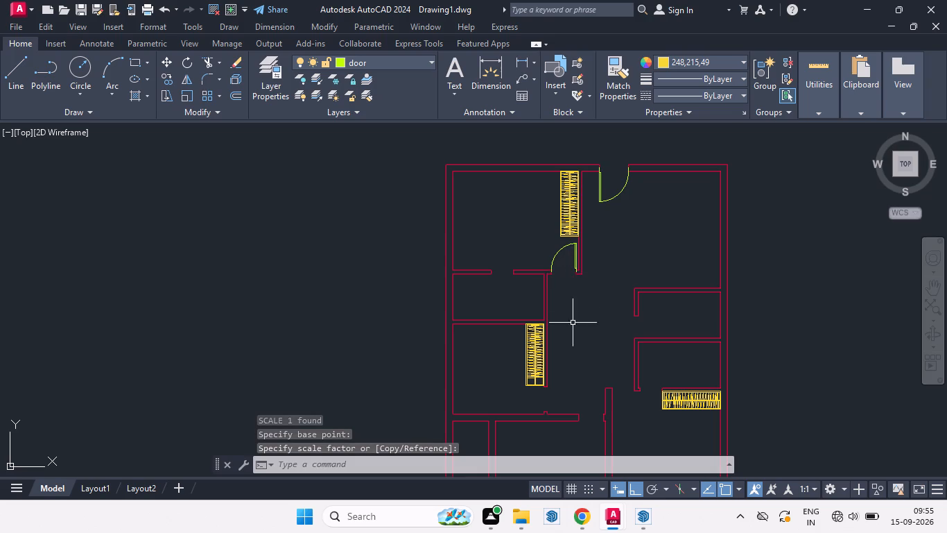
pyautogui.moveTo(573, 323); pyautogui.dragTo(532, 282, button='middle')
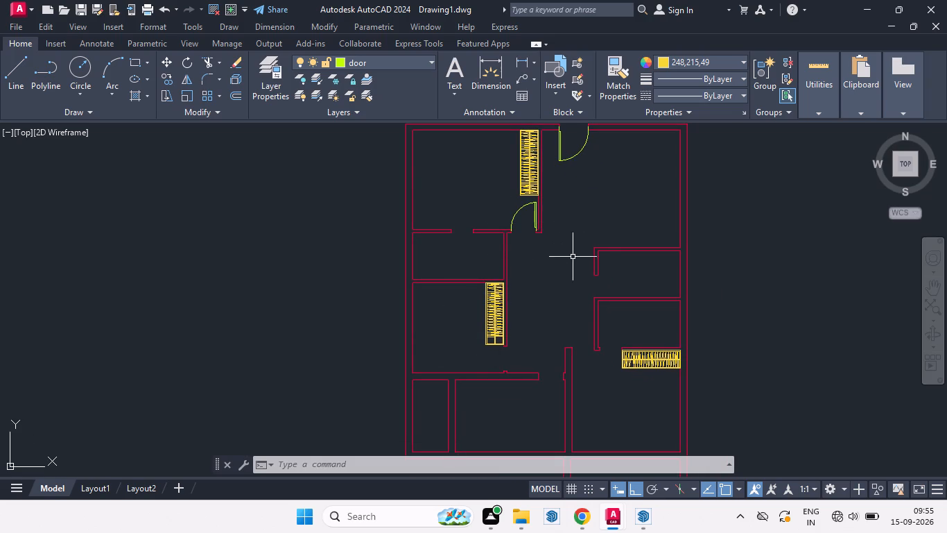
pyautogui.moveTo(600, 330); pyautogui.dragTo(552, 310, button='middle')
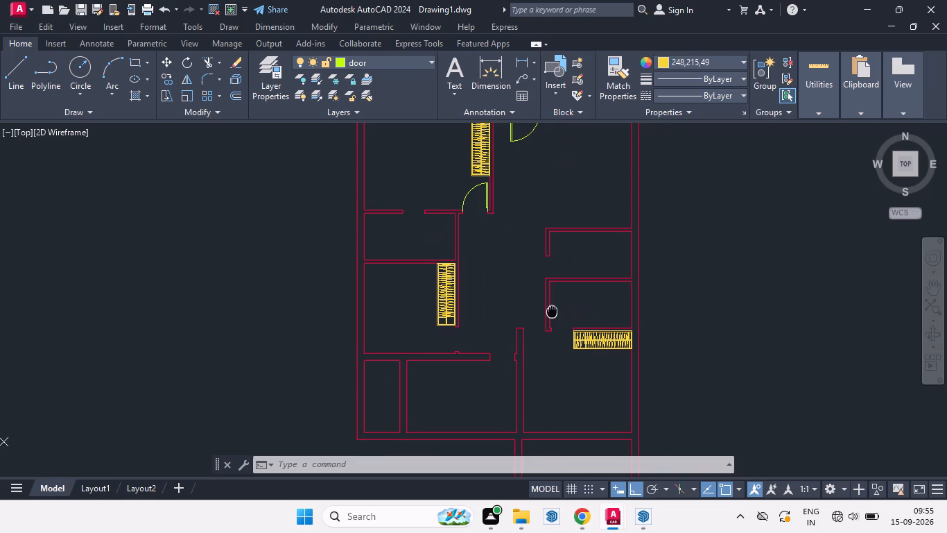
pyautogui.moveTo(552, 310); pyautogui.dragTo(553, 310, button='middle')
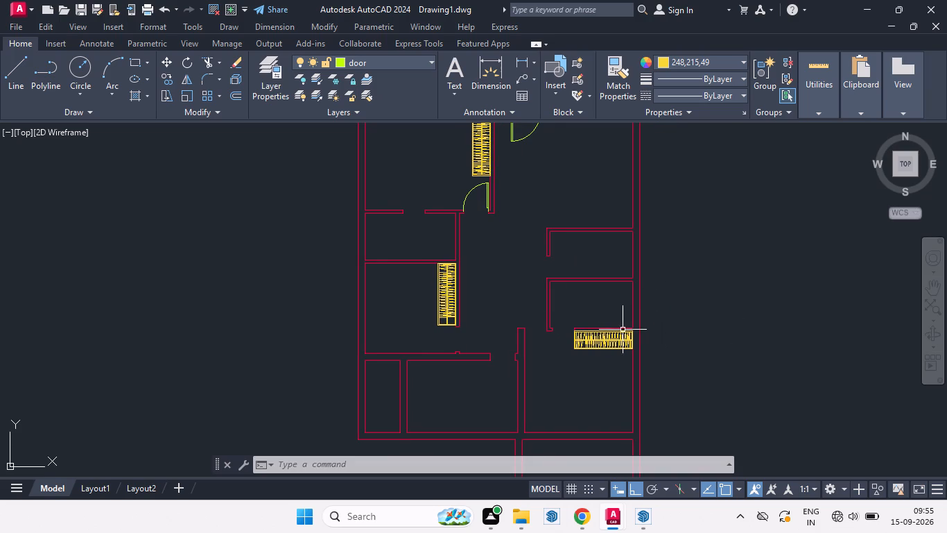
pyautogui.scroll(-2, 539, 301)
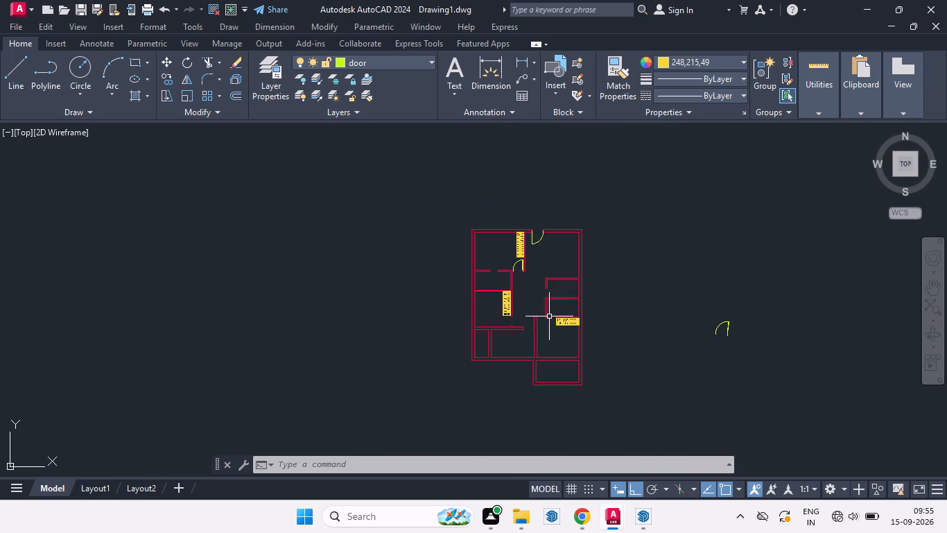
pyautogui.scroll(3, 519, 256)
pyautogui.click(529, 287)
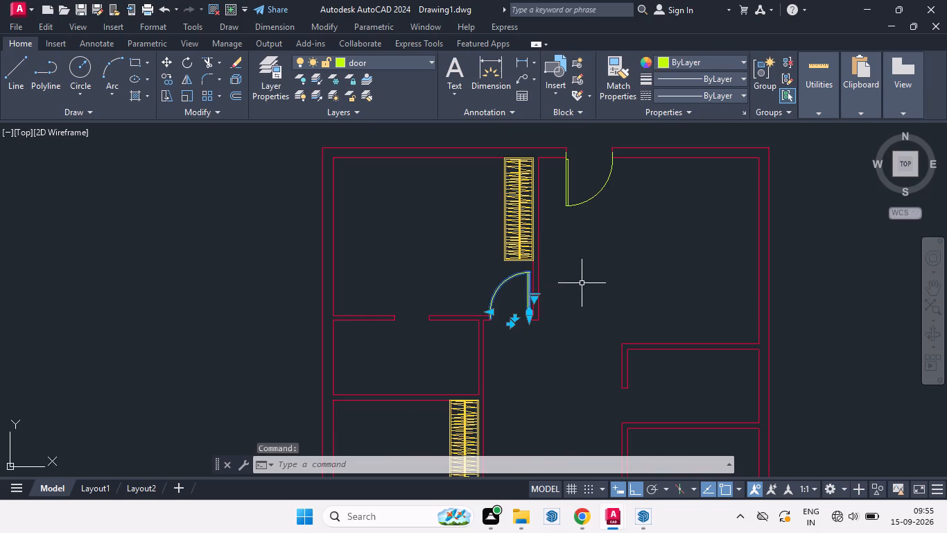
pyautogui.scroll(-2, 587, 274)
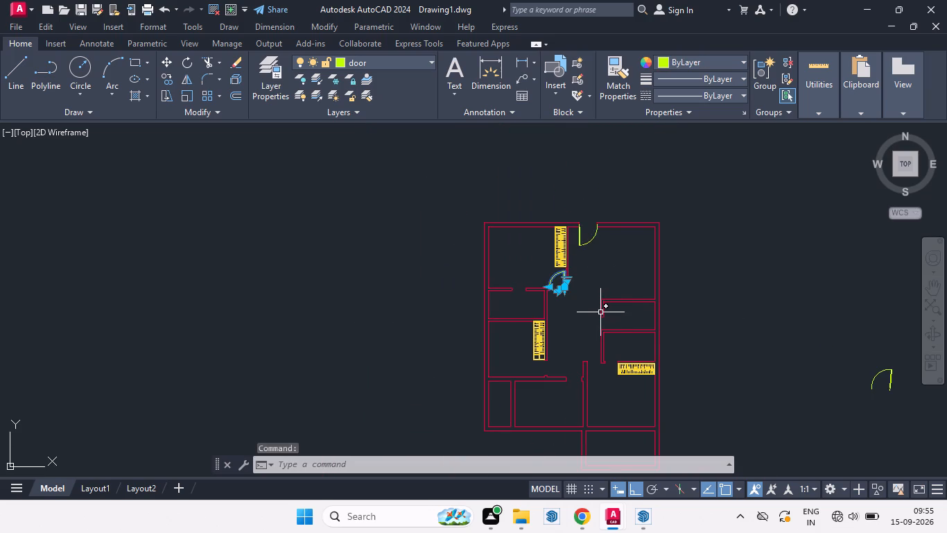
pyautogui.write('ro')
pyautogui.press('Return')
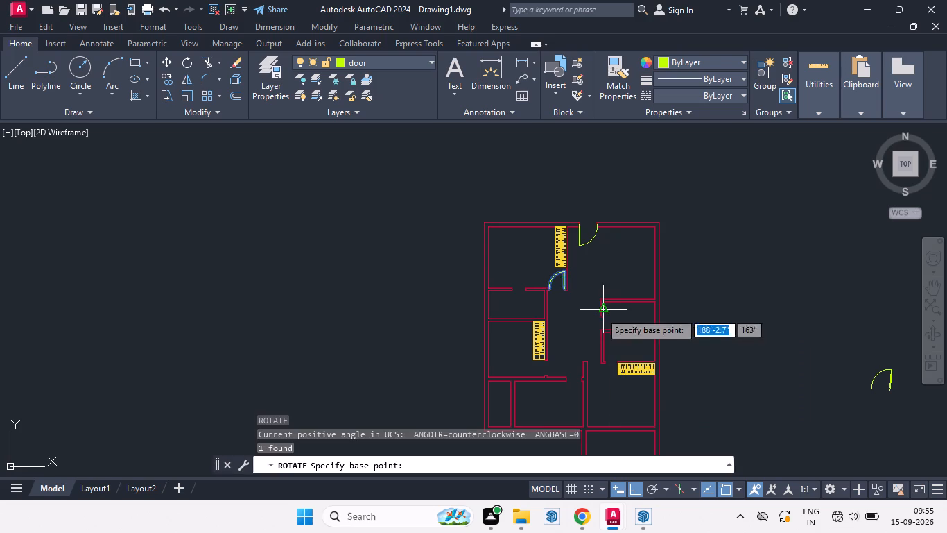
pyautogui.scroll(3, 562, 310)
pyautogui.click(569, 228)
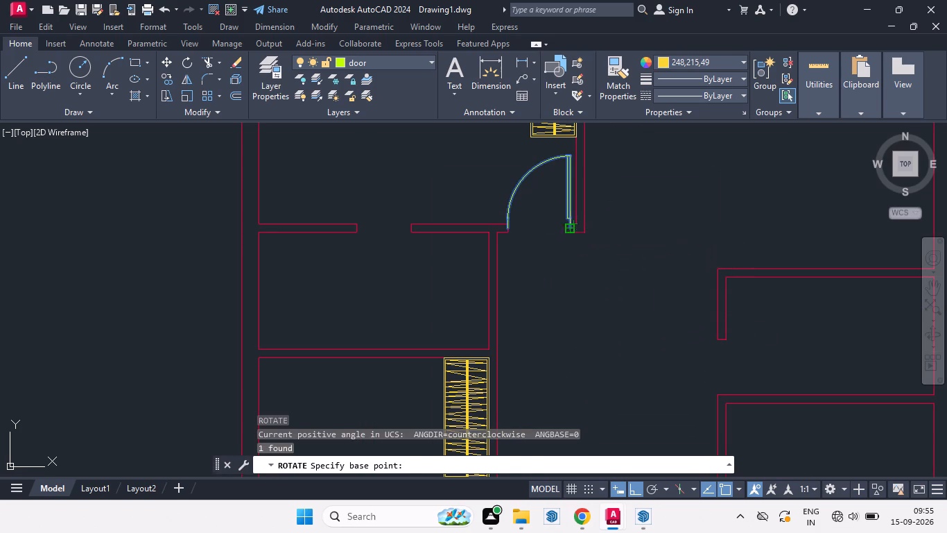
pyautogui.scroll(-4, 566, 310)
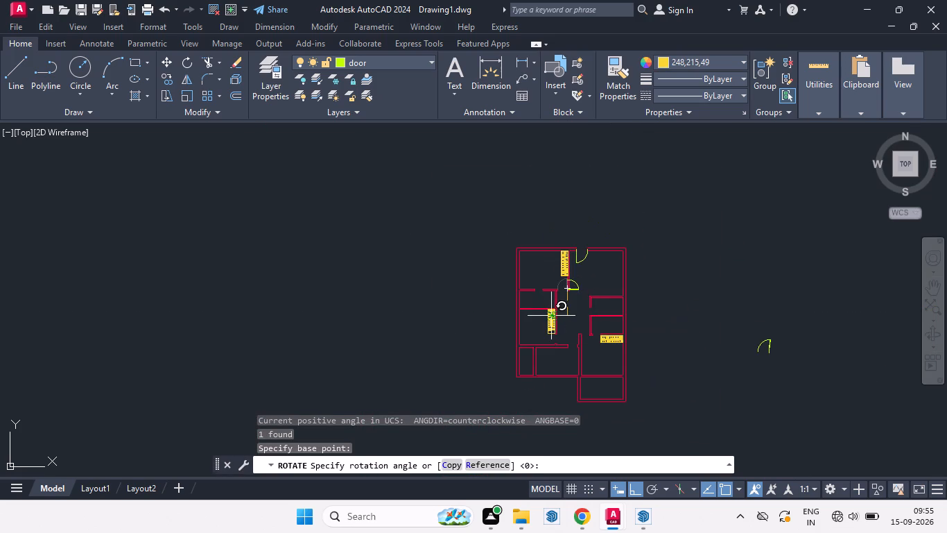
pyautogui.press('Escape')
# Copy the northwest room's door from its hinge end straight south about 14' into the corridor near the lower west wardrobe.
pyautogui.scroll(3, 572, 290)
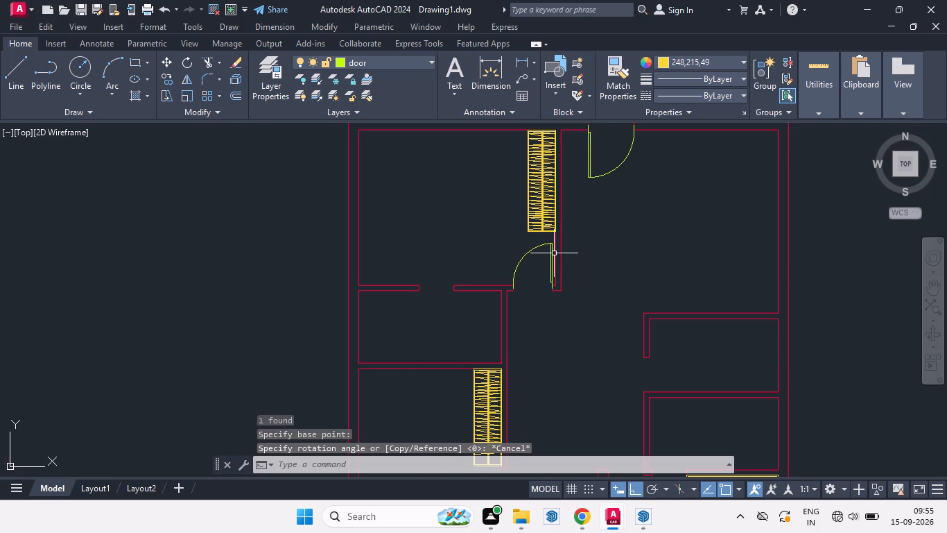
pyautogui.click(551, 249)
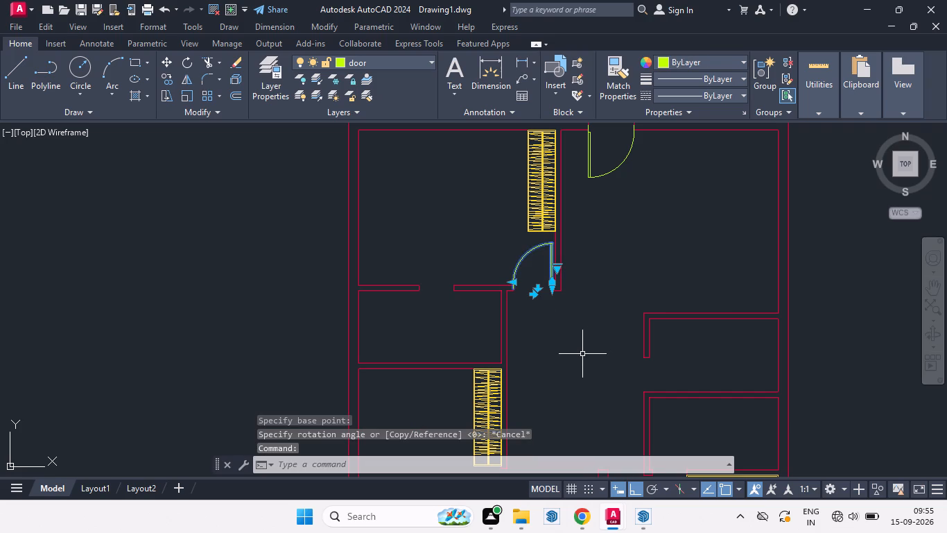
pyautogui.write('co')
pyautogui.press('Return')
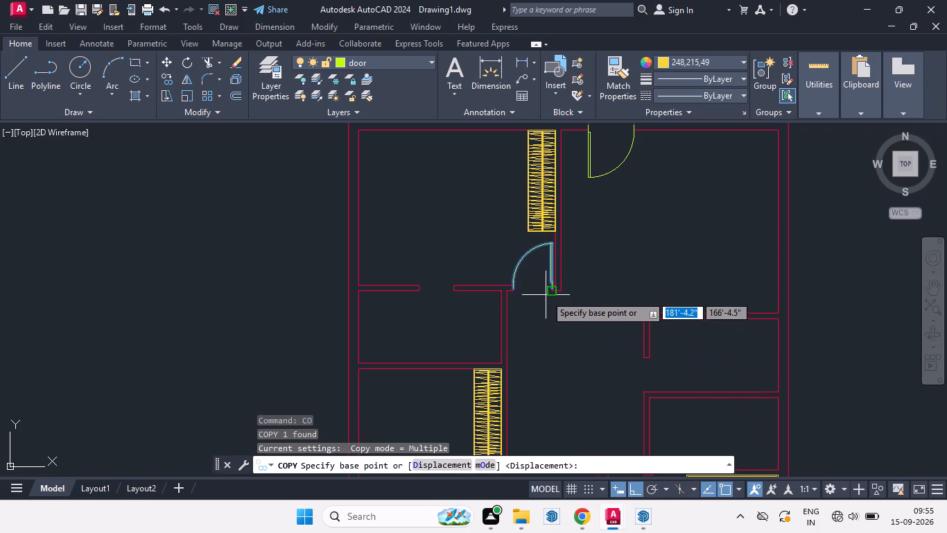
pyautogui.click(550, 289)
pyautogui.scroll(-2, 555, 357)
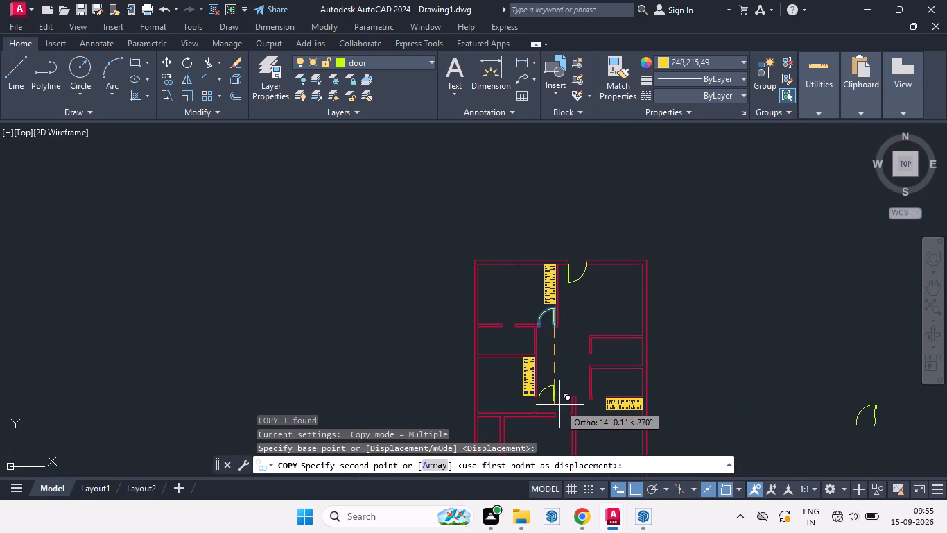
pyautogui.click(559, 405)
pyautogui.press('space')
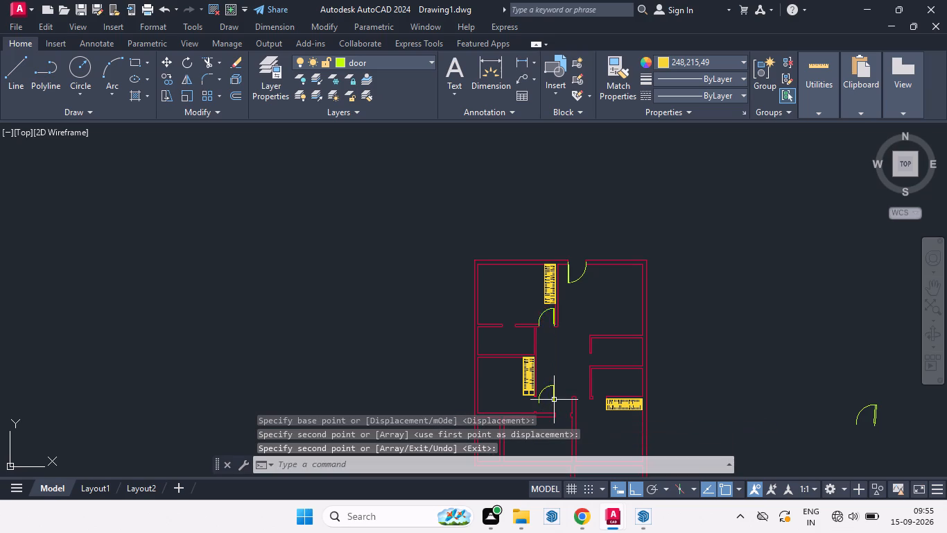
# Rotate the new door copy 90° counterclockwise about its hinge end so the leaf points west.
pyautogui.scroll(4, 553, 399)
pyautogui.scroll(-3, 553, 339)
pyautogui.scroll(3, 555, 349)
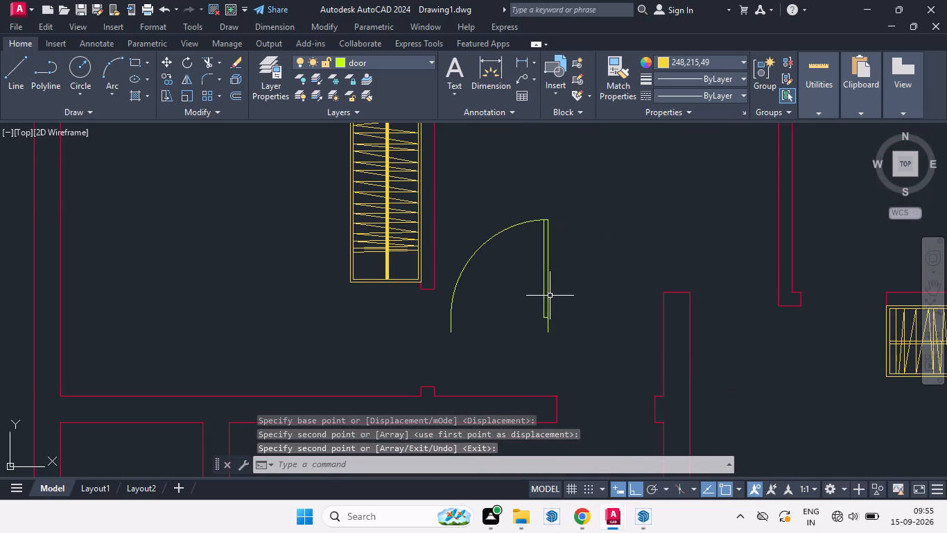
pyautogui.click(547, 294)
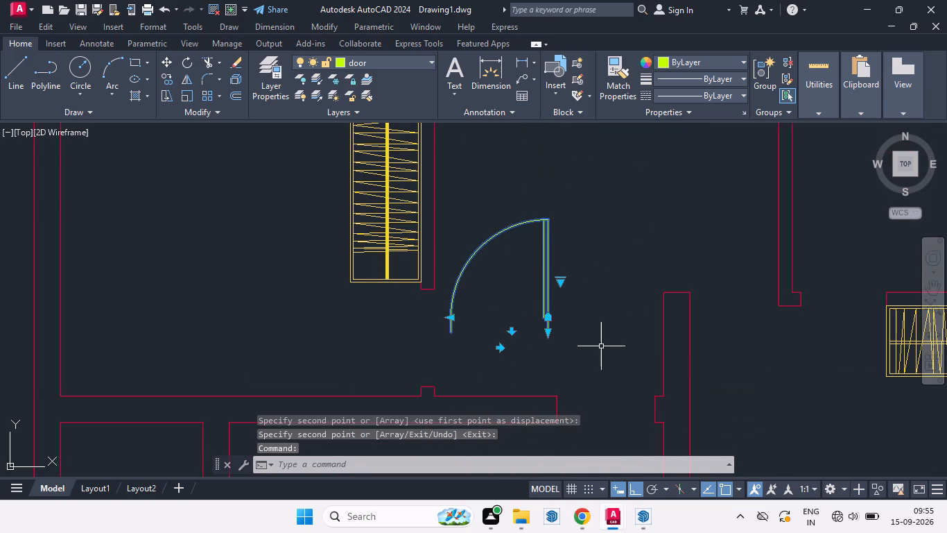
pyautogui.press('r')
pyautogui.press('o')
pyautogui.press('Return')
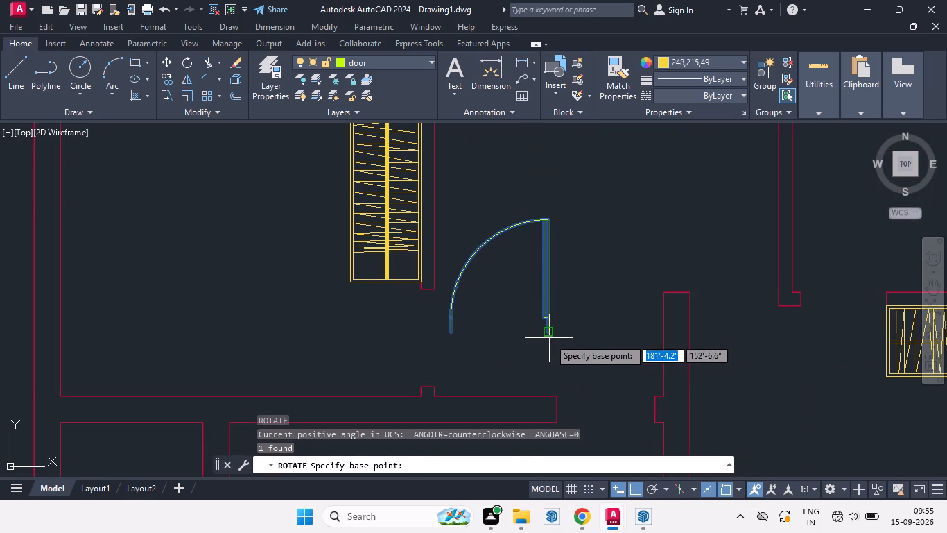
pyautogui.click(549, 338)
pyautogui.click(582, 192)
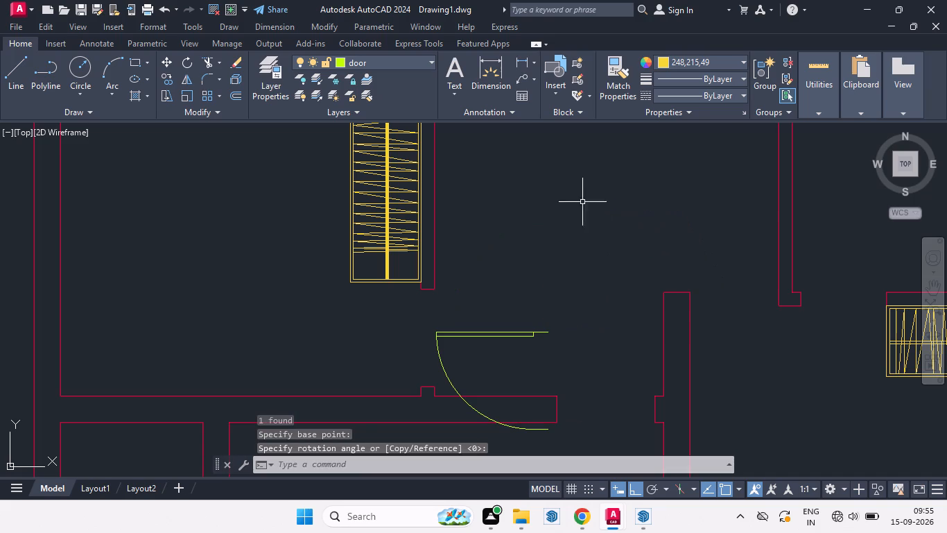
# Mirror the rotated door about a horizontal line along its leaf, erasing the source, so the arc swings north.
pyautogui.click(541, 332)
pyautogui.press('m')
pyautogui.press('i')
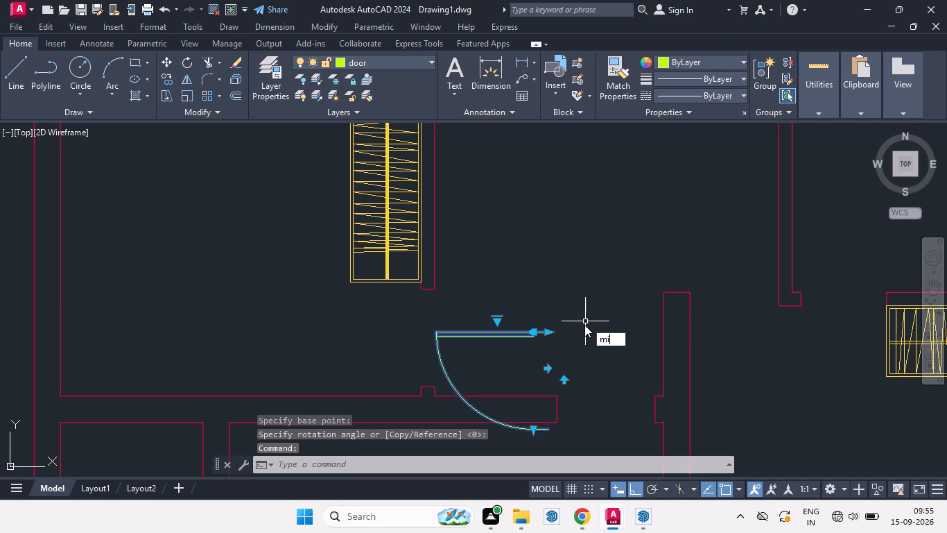
pyautogui.press('Return')
pyautogui.click(551, 332)
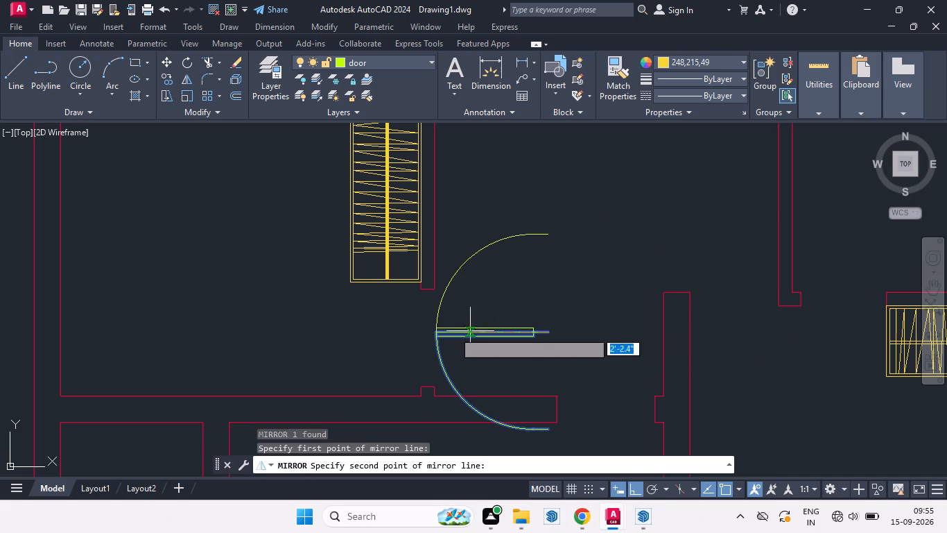
pyautogui.click(442, 330)
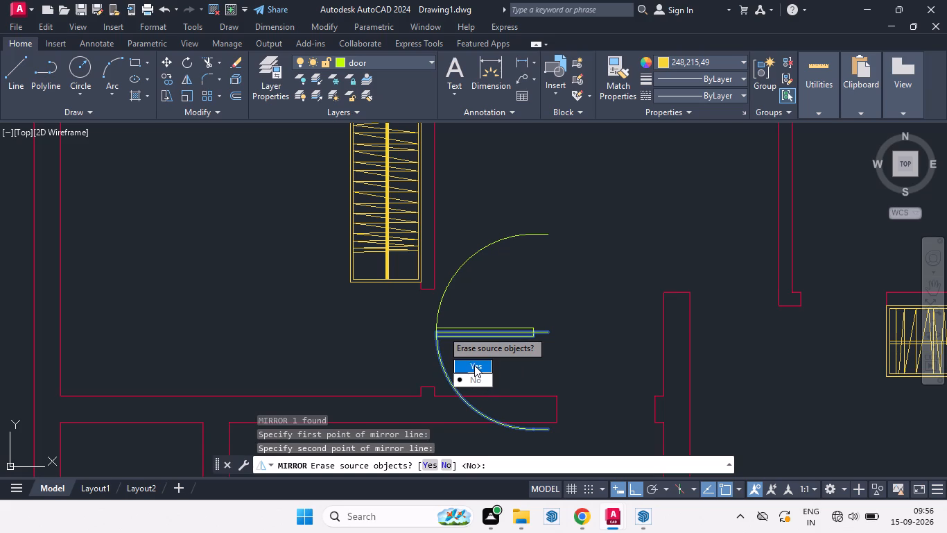
pyautogui.moveTo(474, 365); pyautogui.dragTo(442, 330)
# Move the flipped door by its hinge end to the midpoint of the south jamb of the west room's opening below the wardrobe.
pyautogui.click(535, 333)
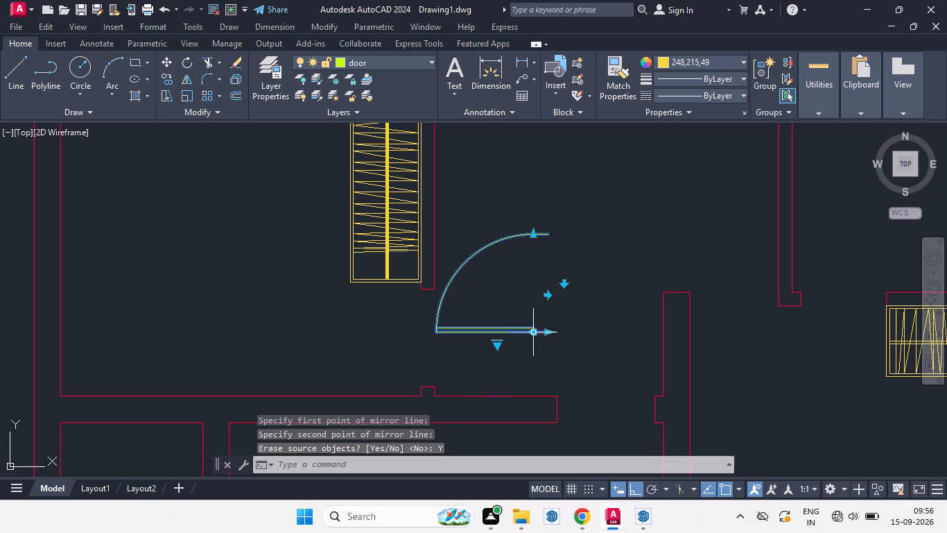
pyautogui.press('m')
pyautogui.press('Return')
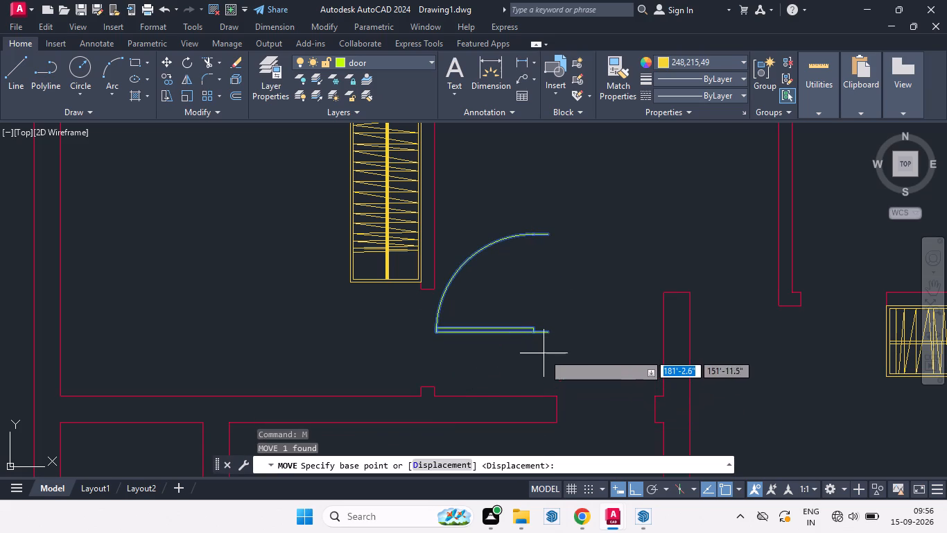
pyautogui.click(548, 335)
pyautogui.scroll(2, 426, 385)
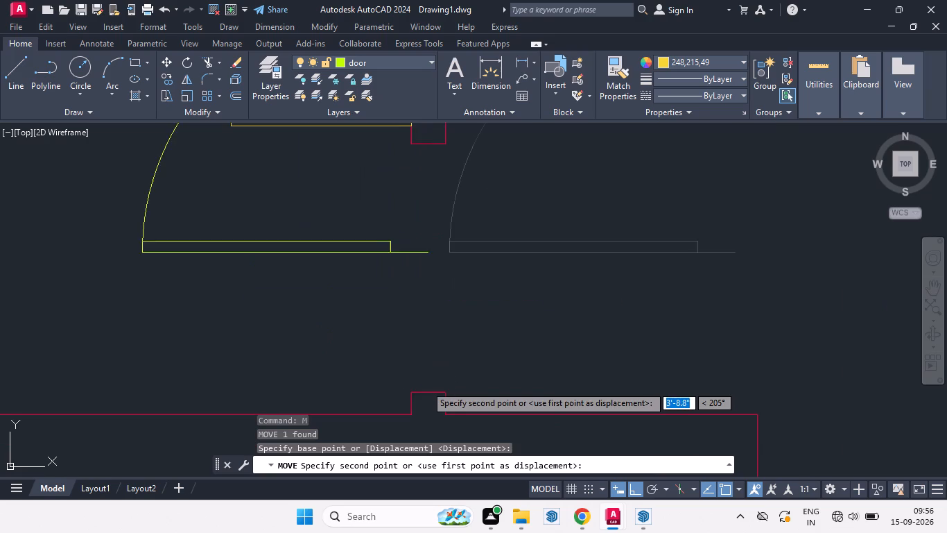
pyautogui.click(426, 393)
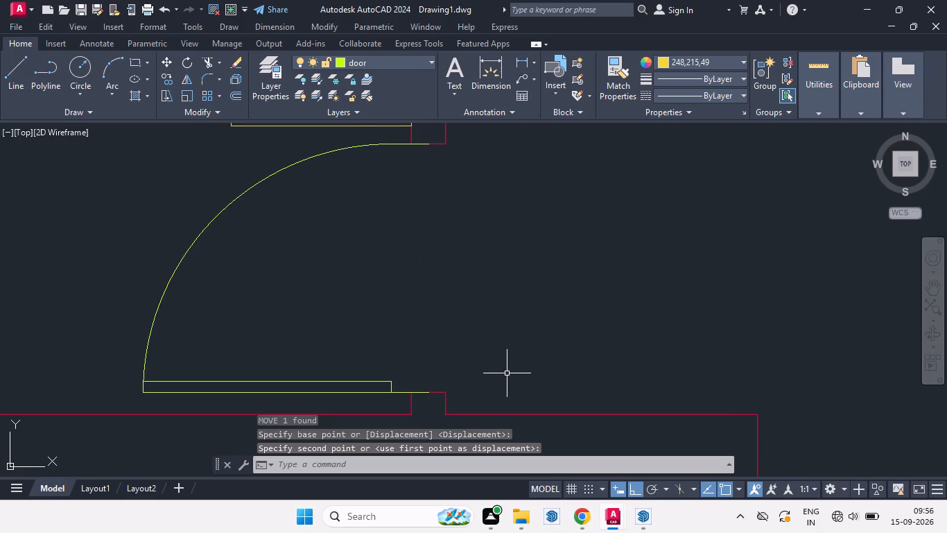
# Examine how the west room's door meets the jamb beside the wardrobe and review the rest of the floor plan.
pyautogui.scroll(-1, 507, 373)
pyautogui.scroll(3, 456, 237)
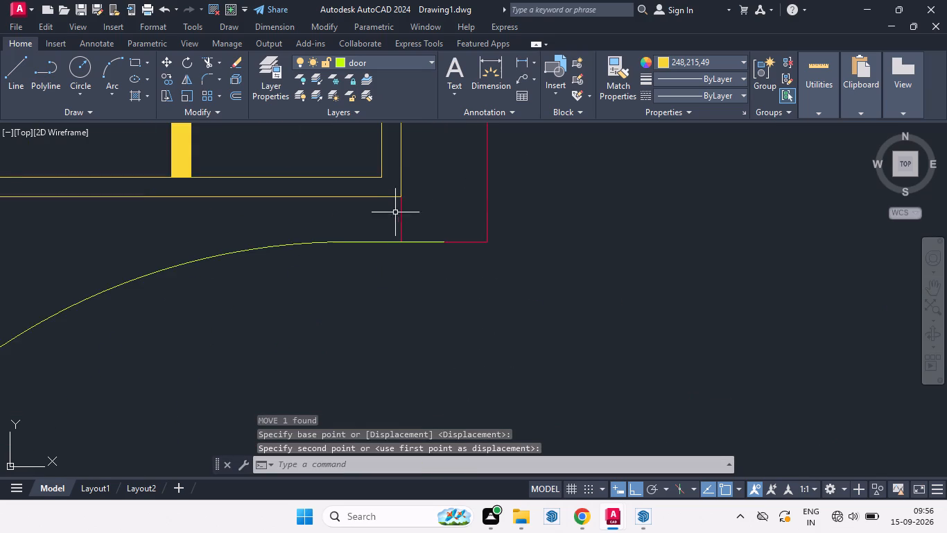
pyautogui.scroll(1, 397, 224)
pyautogui.scroll(-7, 530, 214)
pyautogui.scroll(-2, 525, 280)
pyautogui.moveTo(550, 299); pyautogui.dragTo(497, 290, button='middle')
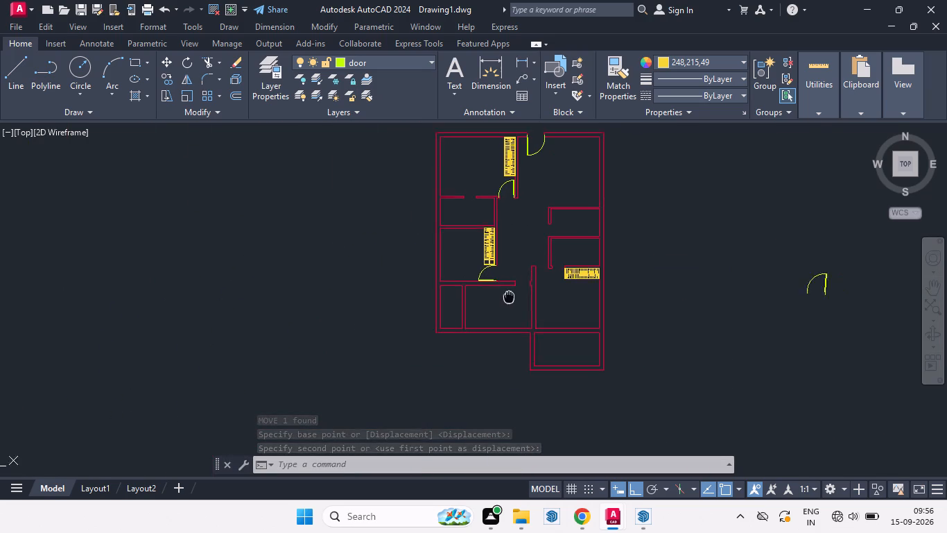
pyautogui.moveTo(497, 290); pyautogui.dragTo(485, 284, button='middle')
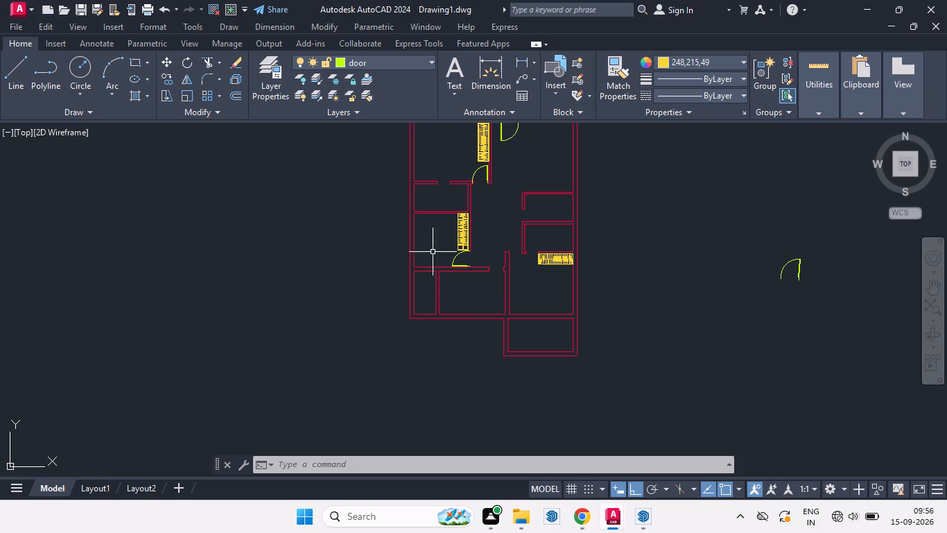
pyautogui.scroll(2, 481, 258)
pyautogui.scroll(-2, 465, 276)
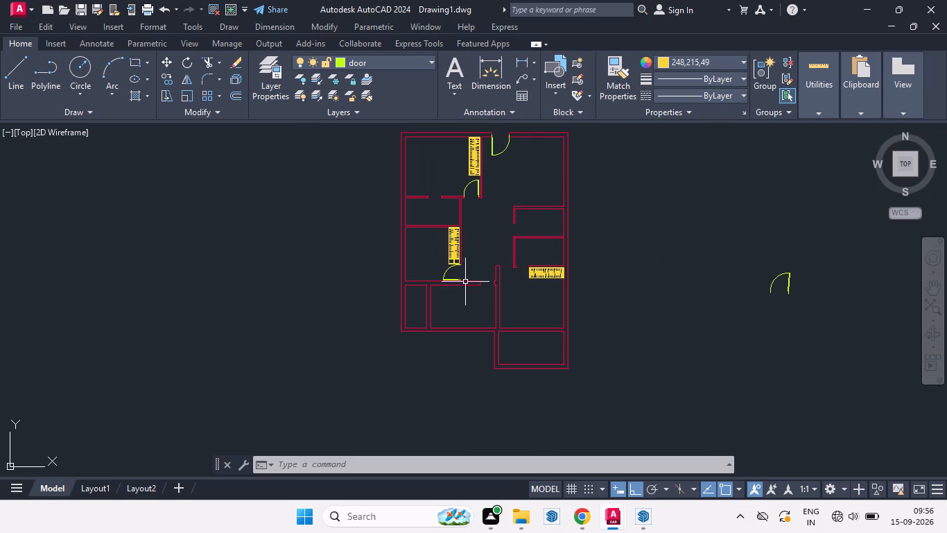
# Mirror the northwest room's door about a horizontal line through its hinge and arc ends, keeping the source.
pyautogui.scroll(3, 489, 136)
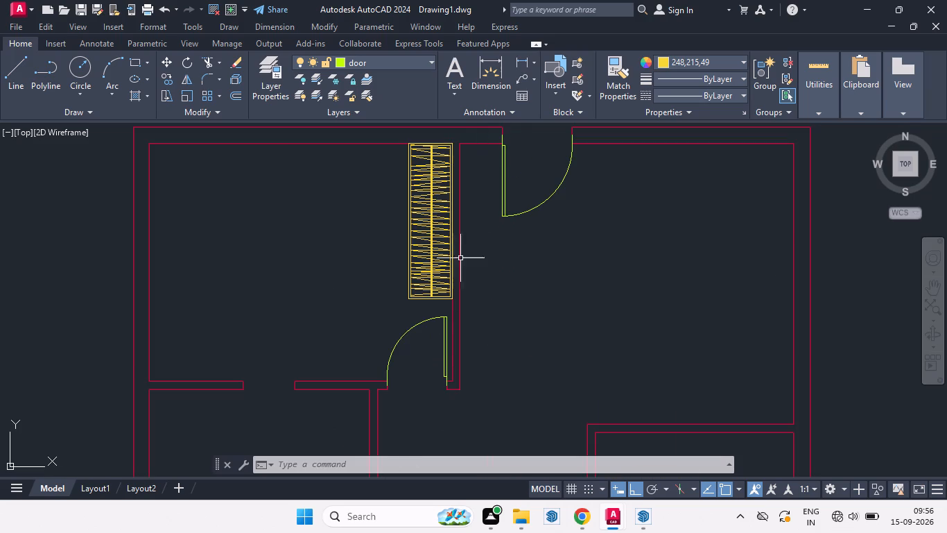
pyautogui.click(446, 328)
pyautogui.scroll(-2, 496, 278)
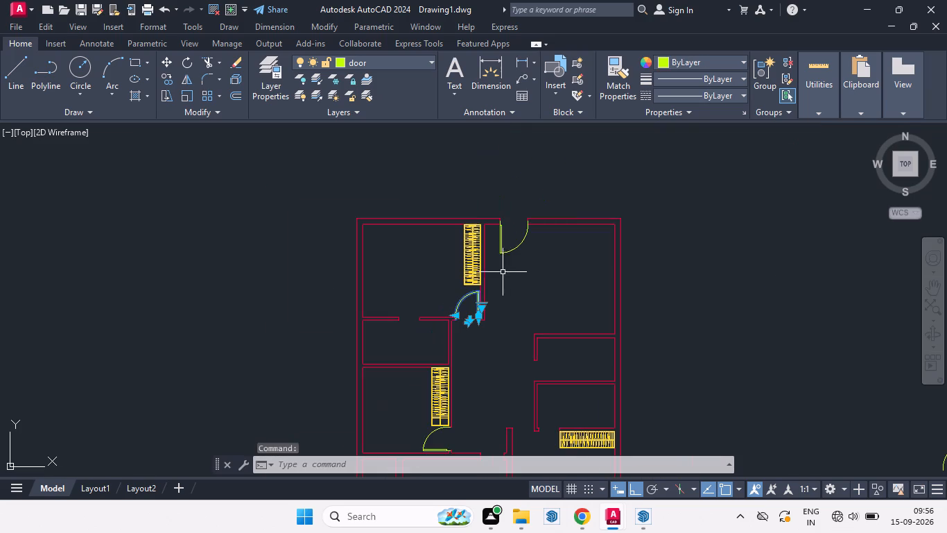
pyautogui.scroll(1, 521, 336)
pyautogui.press('m')
pyautogui.press('i')
pyautogui.press('Return')
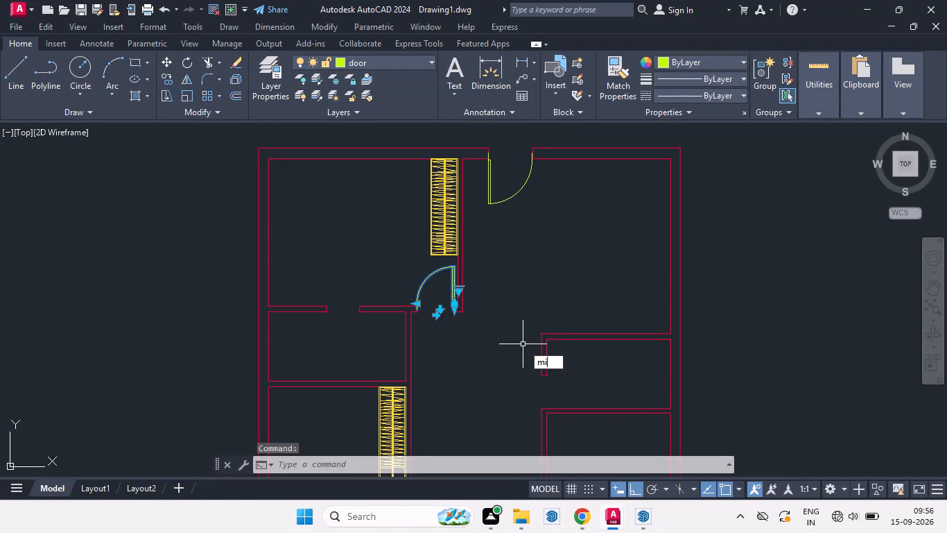
pyautogui.scroll(1, 438, 320)
pyautogui.click(462, 303)
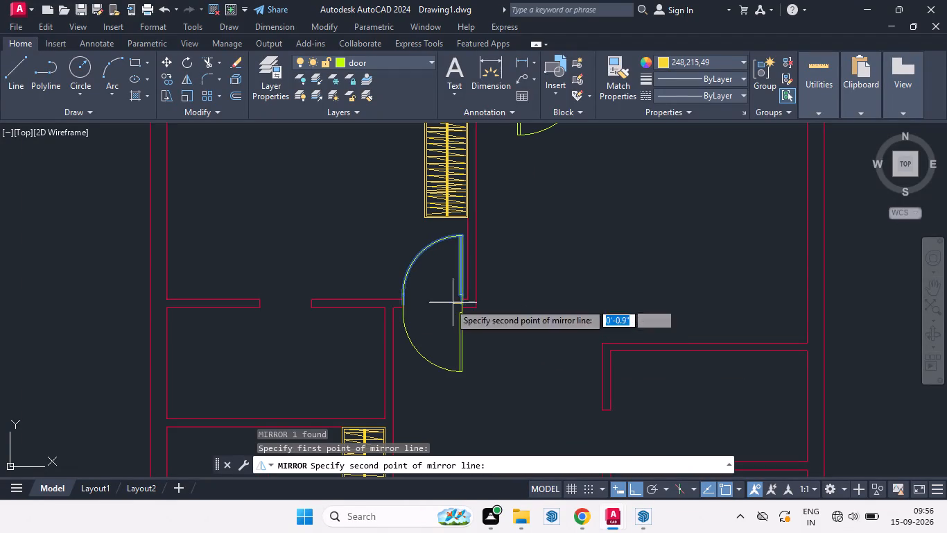
pyautogui.click(404, 303)
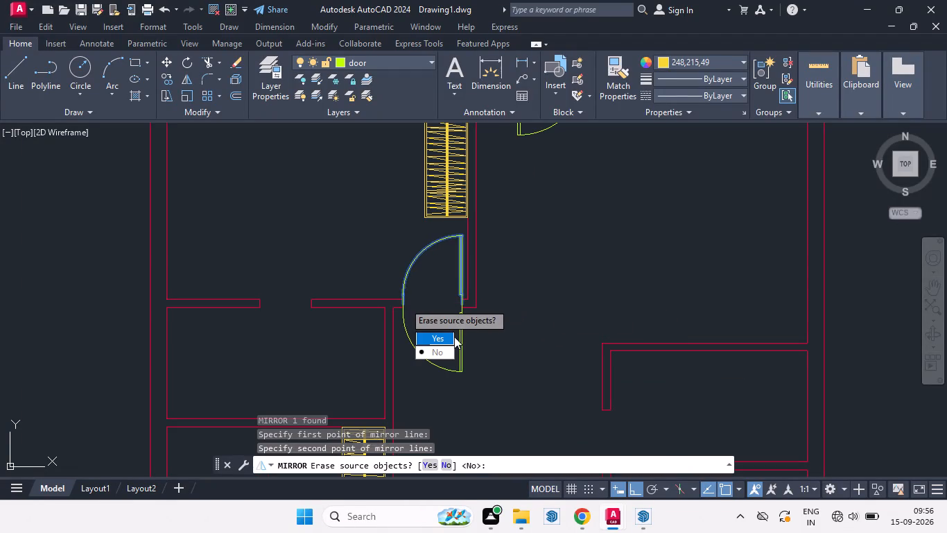
pyautogui.moveTo(440, 350); pyautogui.dragTo(404, 303)
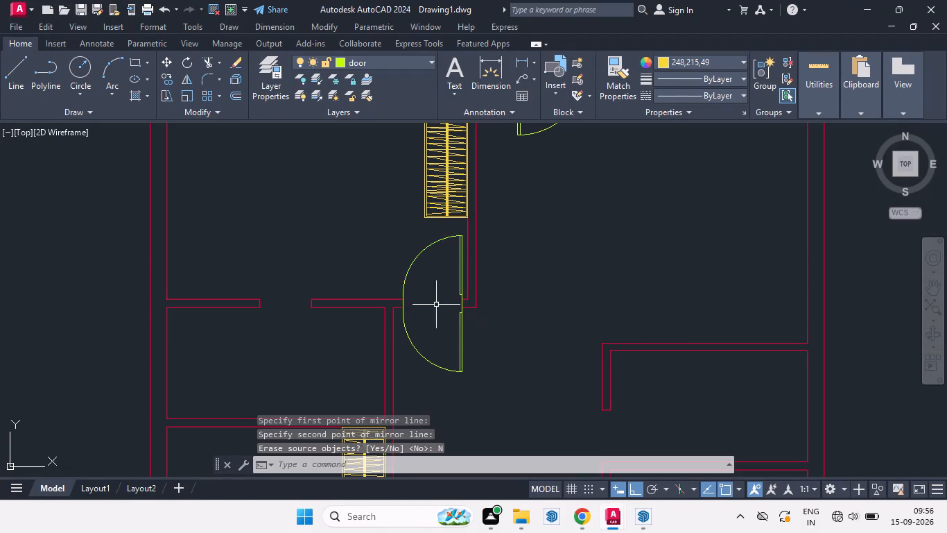
# Move the mirrored copy by its hinge end to the midpoint of the east jamb of the south-central room's opening.
pyautogui.click(462, 329)
pyautogui.scroll(-2, 517, 246)
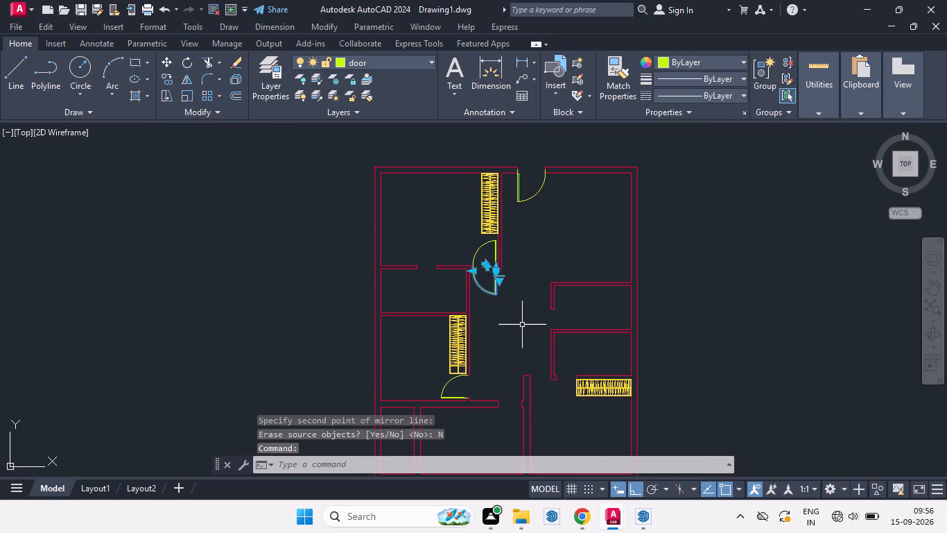
pyautogui.press('m')
pyautogui.press('Return')
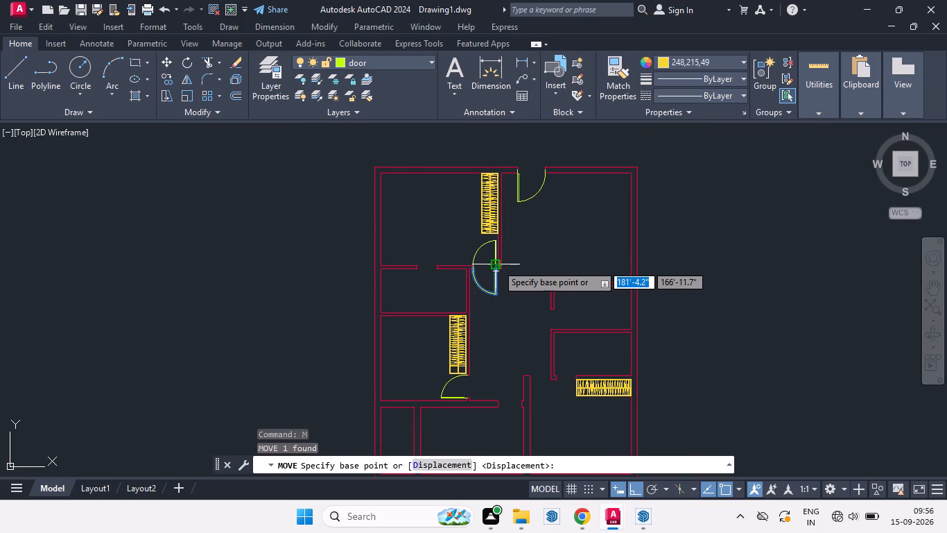
pyautogui.click(495, 268)
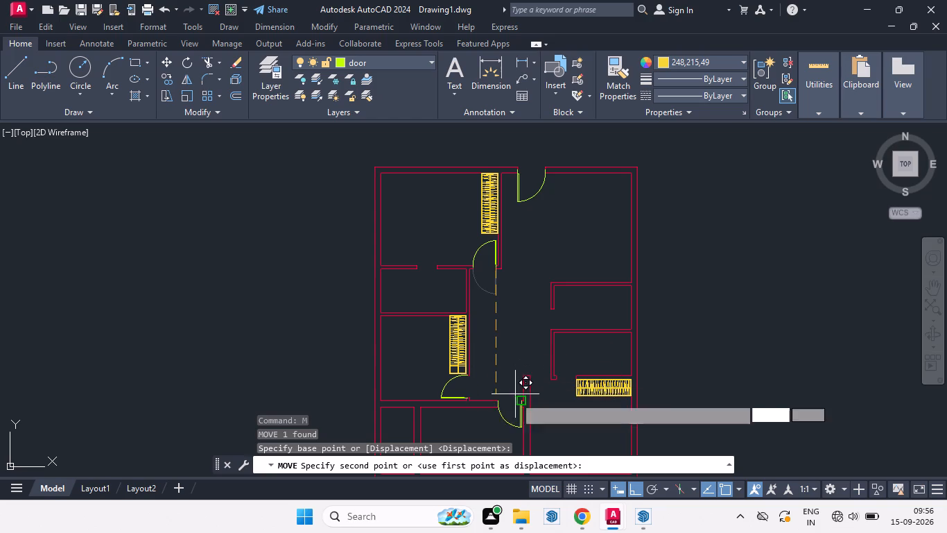
pyautogui.scroll(4, 517, 403)
pyautogui.scroll(-3, 516, 307)
pyautogui.scroll(3, 517, 345)
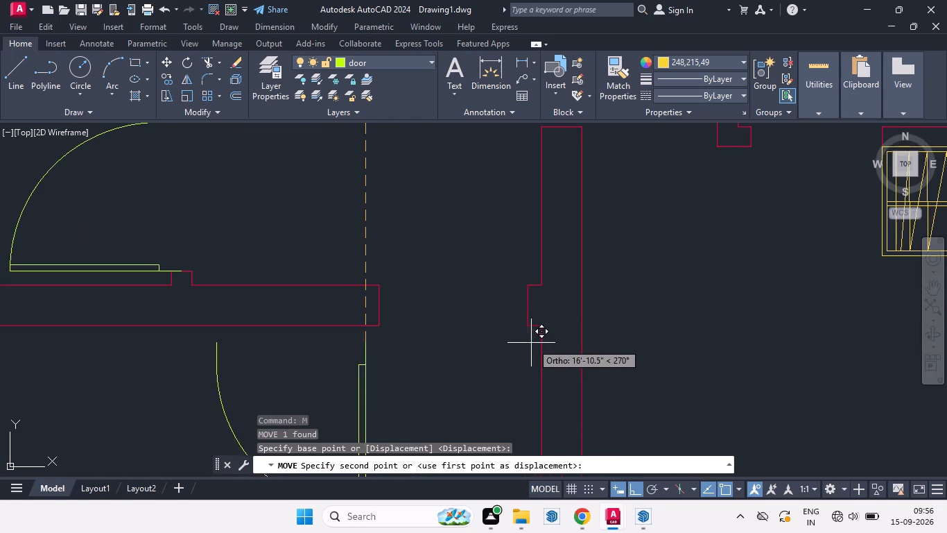
pyautogui.click(528, 307)
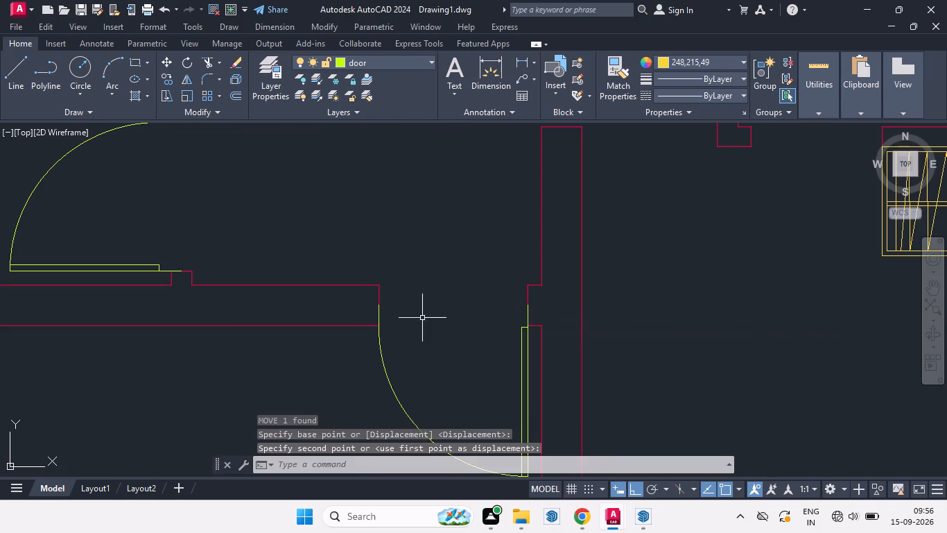
# Examine how the moved door fits the south-central room's opening and review the rest of the floor plan.
pyautogui.scroll(-3, 521, 262)
pyautogui.scroll(4, 523, 294)
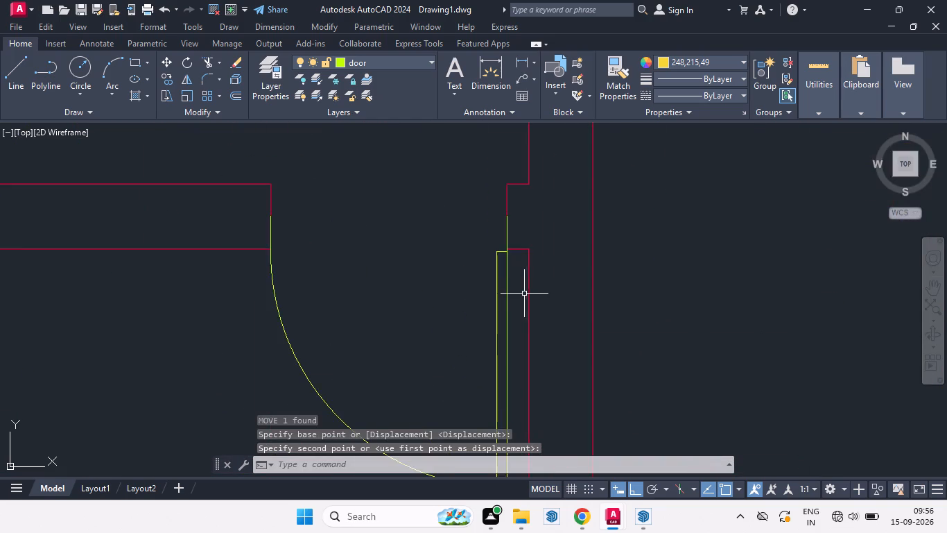
pyautogui.scroll(-3, 522, 309)
pyautogui.scroll(-2, 568, 269)
pyautogui.moveTo(563, 304); pyautogui.dragTo(523, 355, button='middle')
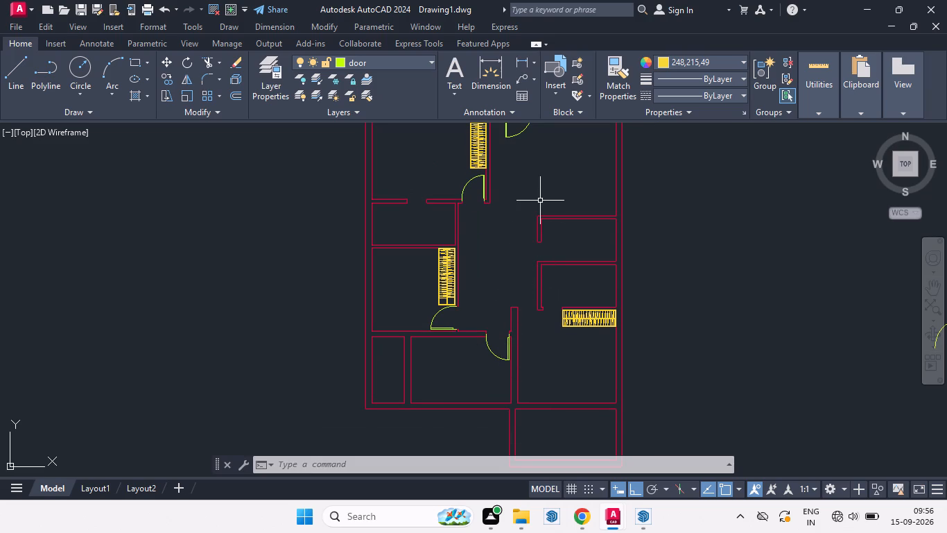
pyautogui.moveTo(530, 194); pyautogui.dragTo(523, 283, button='middle')
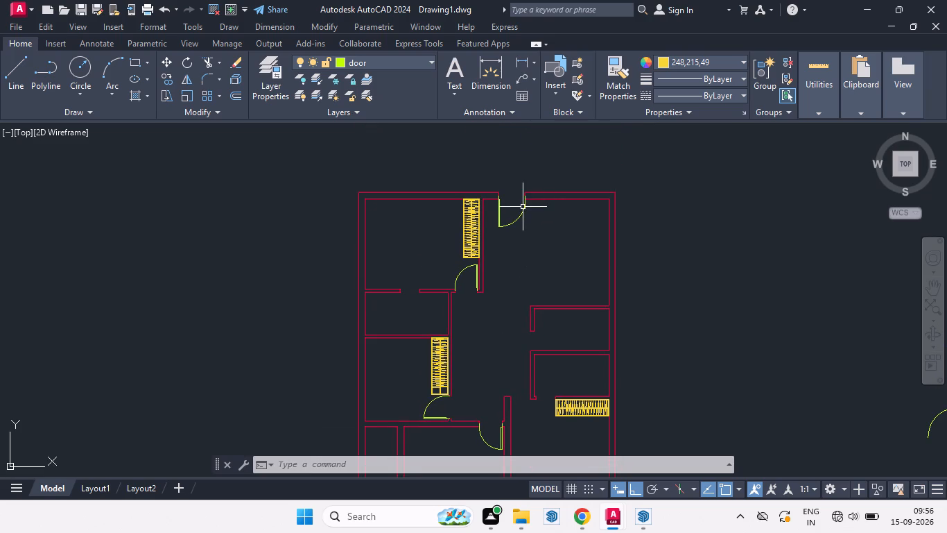
# Copy the north entrance door by its hinge end onto the east face of the wall stub at the southeast room's opening.
pyautogui.click(523, 212)
pyautogui.press('c')
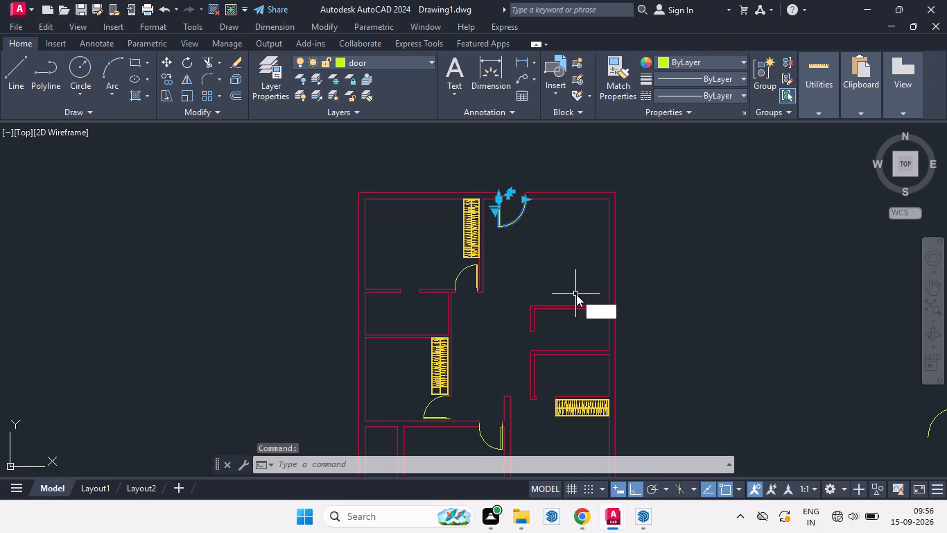
pyautogui.press('o')
pyautogui.press('Return')
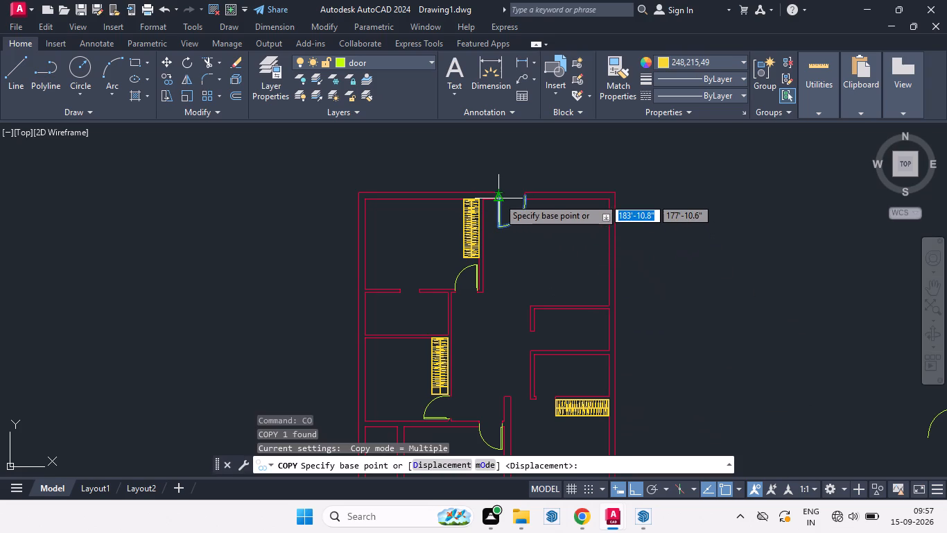
pyautogui.click(498, 198)
pyautogui.scroll(-3, 512, 244)
pyautogui.scroll(5, 516, 281)
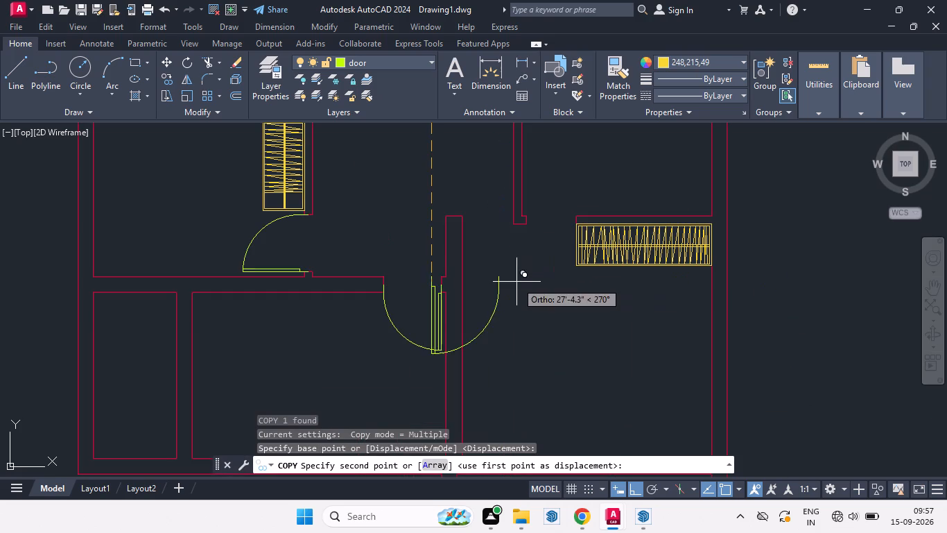
pyautogui.click(464, 225)
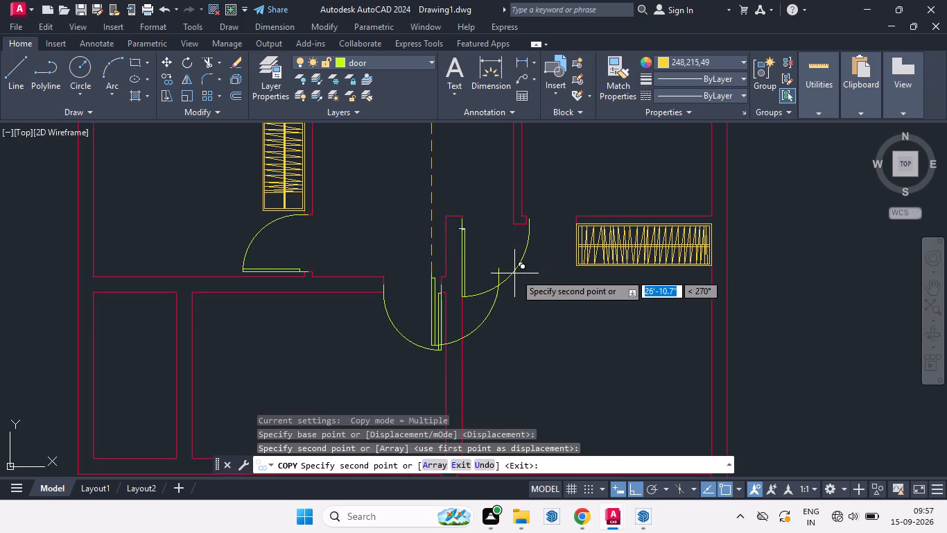
pyautogui.press('space')
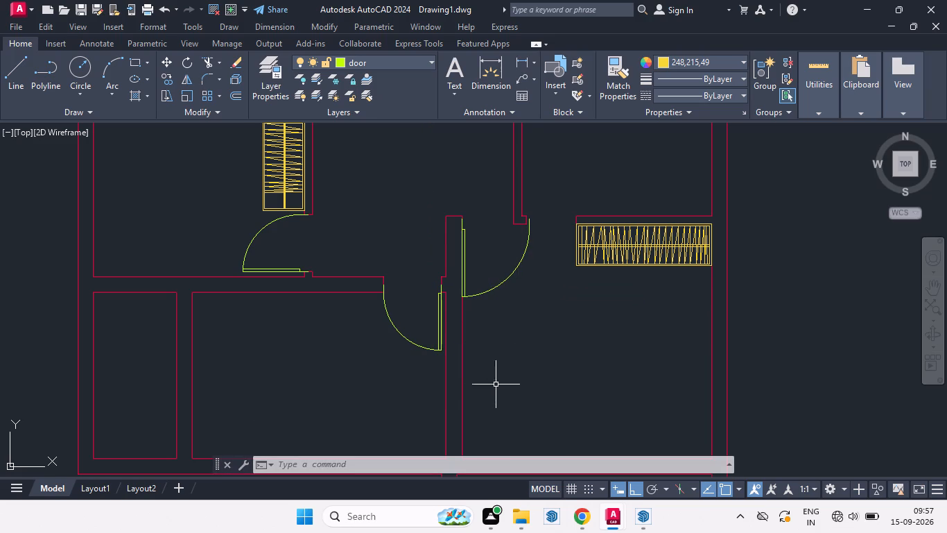
# Move the southeast room's door by its arc end onto the west face of the wall across the opening, midway along the jamb.
pyautogui.scroll(1, 510, 308)
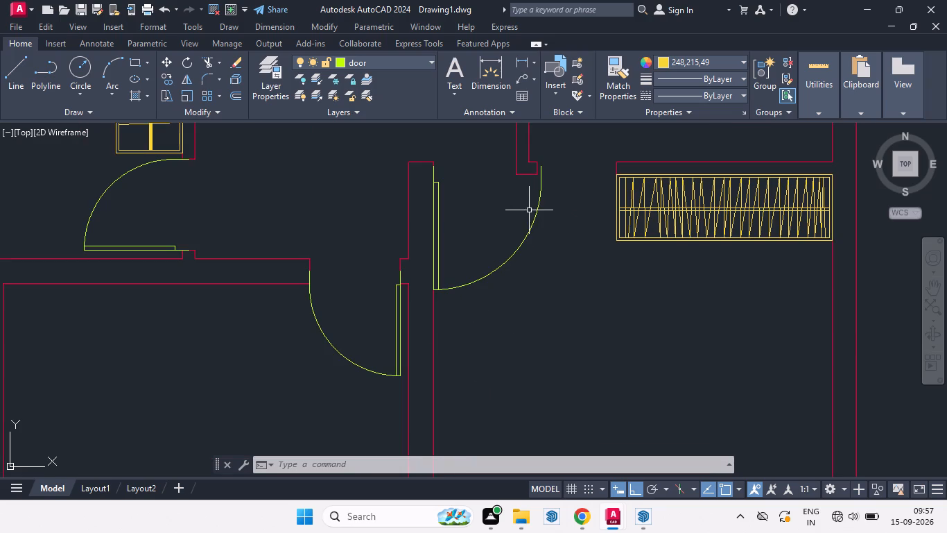
pyautogui.click(540, 203)
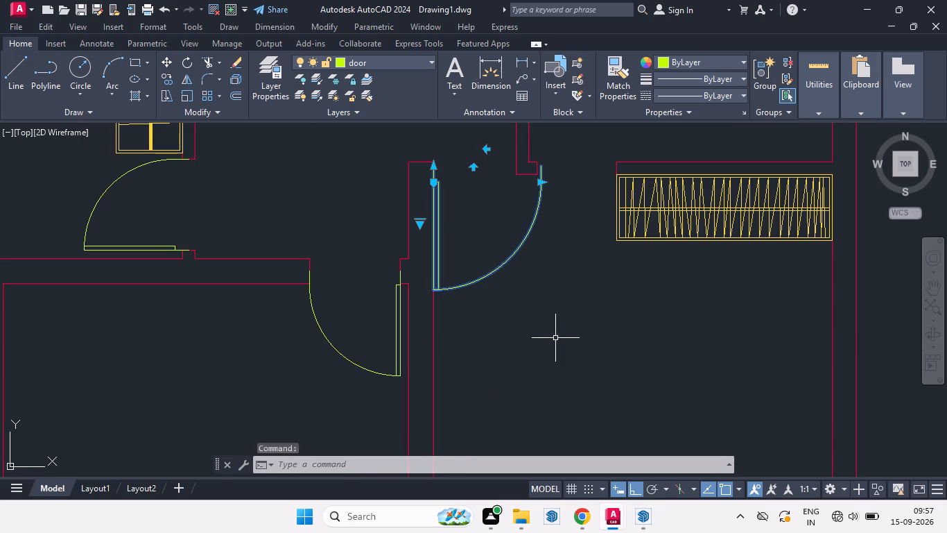
pyautogui.press('m')
pyautogui.press('Return')
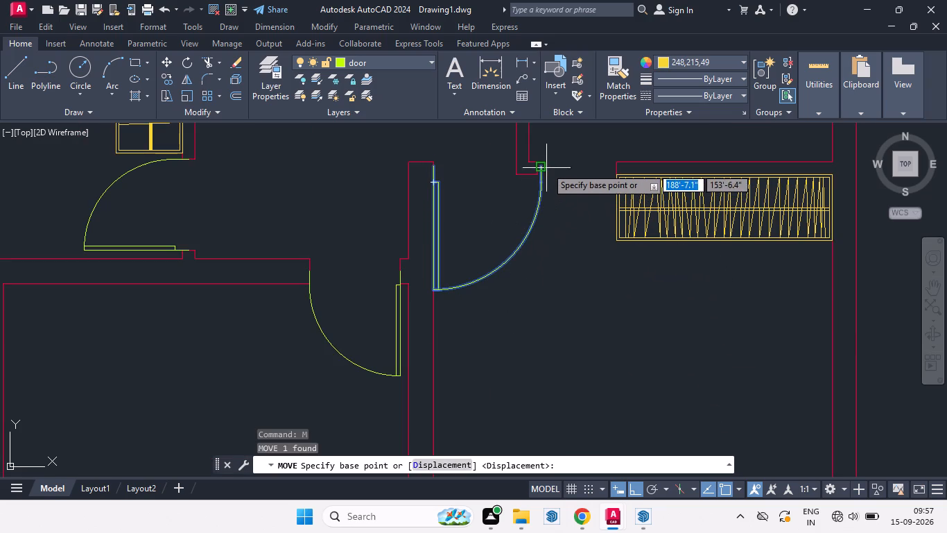
pyautogui.click(542, 166)
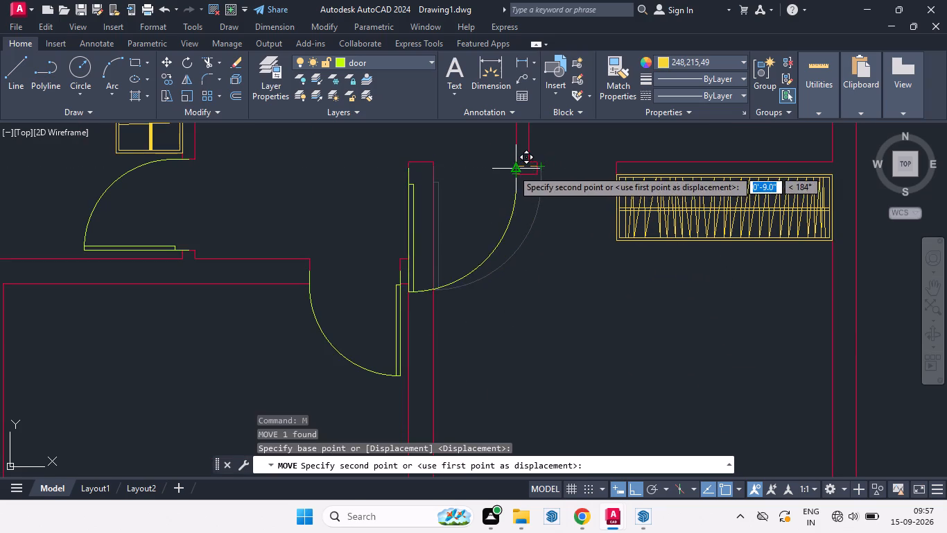
pyautogui.scroll(3, 512, 169)
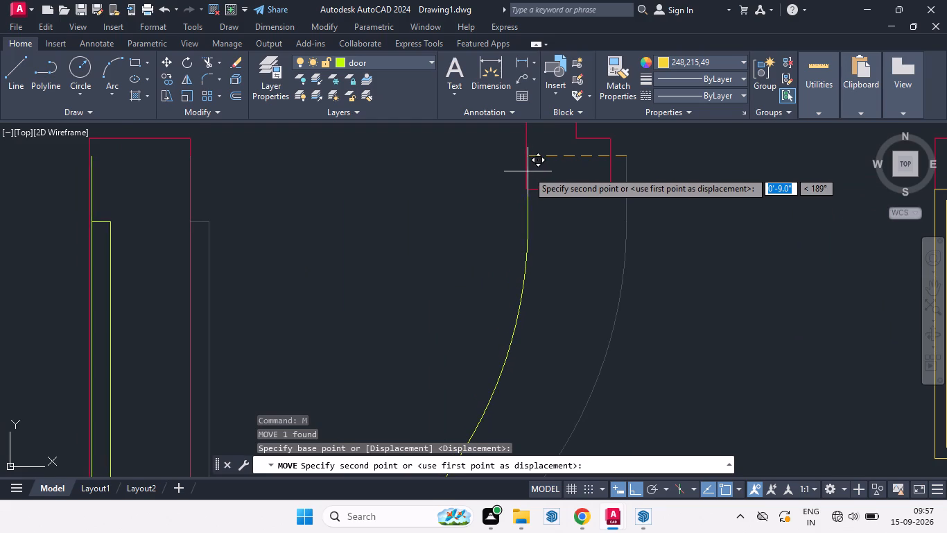
pyautogui.click(528, 167)
pyautogui.scroll(-1, 557, 232)
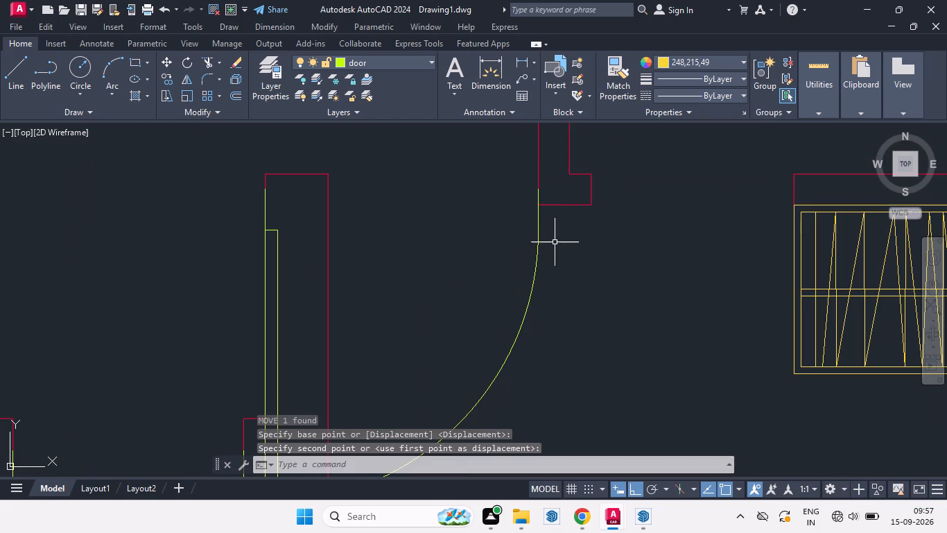
# Scale the southeast room's door down about its arc end, picking a distance of about 1'-5.3", so its leaf meets the wall stub's east face.
pyautogui.click(538, 237)
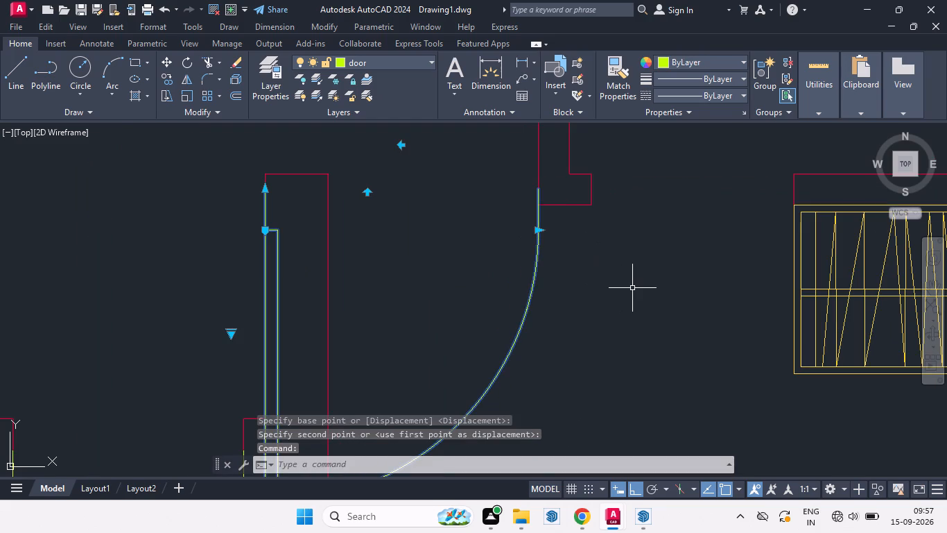
pyautogui.write('sc')
pyautogui.press('Return')
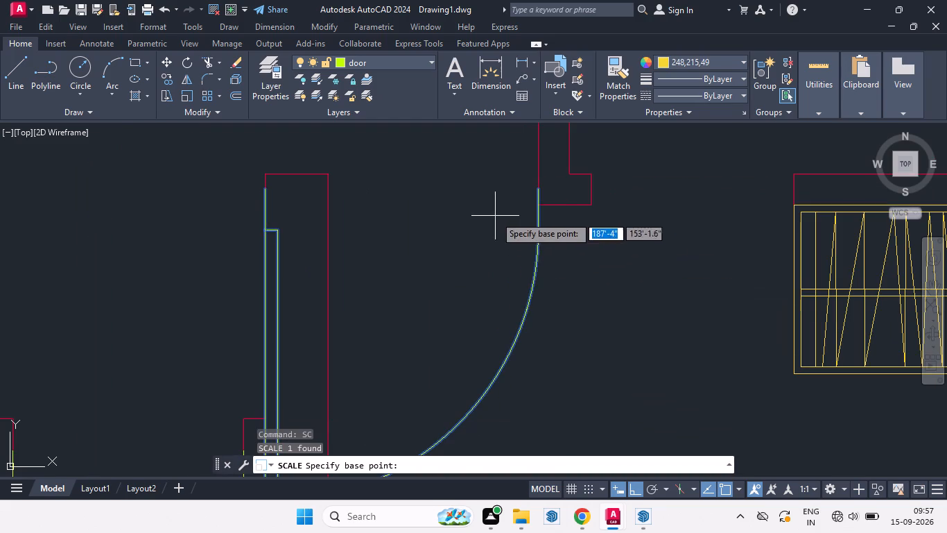
pyautogui.click(537, 188)
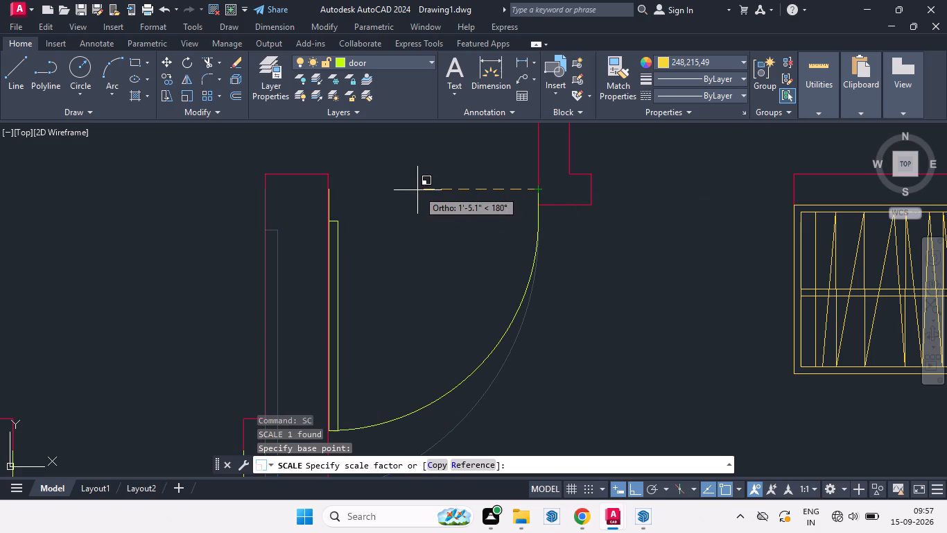
pyautogui.scroll(1, 417, 192)
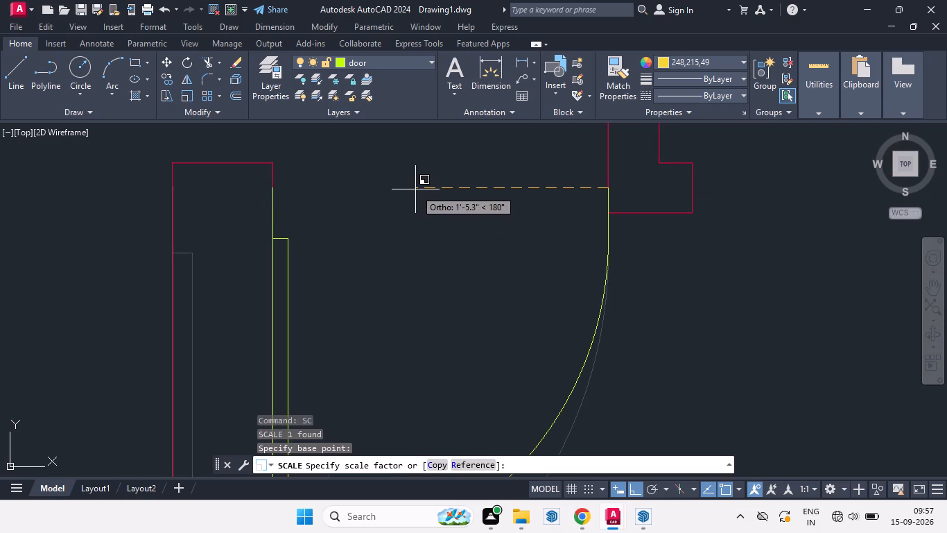
pyautogui.click(415, 189)
pyautogui.scroll(-3, 433, 225)
pyautogui.scroll(-1, 525, 224)
pyautogui.moveTo(530, 260); pyautogui.dragTo(530, 330, button='middle')
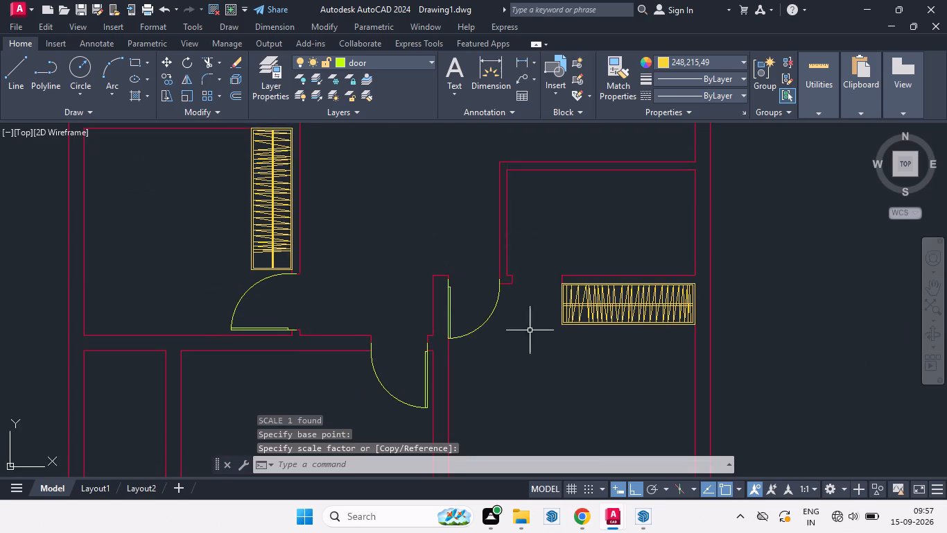
# Measure the southeast room's inner width along its south wall with a temporary line.
pyautogui.scroll(-3, 532, 324)
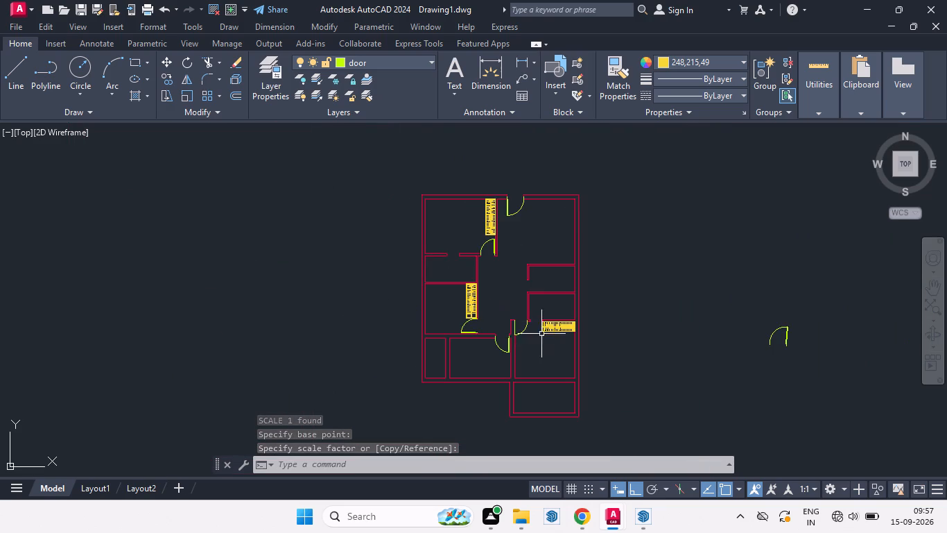
pyautogui.scroll(1, 539, 328)
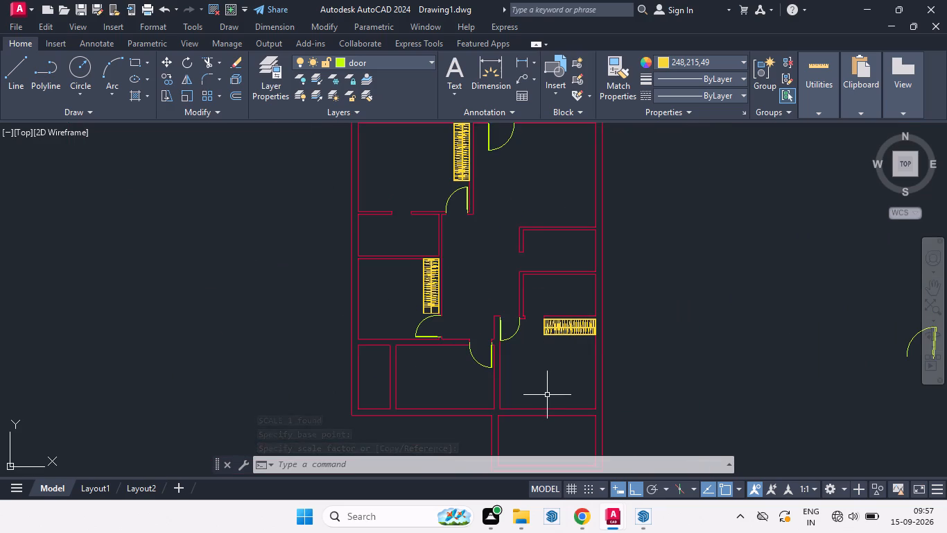
pyautogui.press('l')
pyautogui.press('Return')
pyautogui.scroll(3, 514, 391)
pyautogui.scroll(-2, 477, 328)
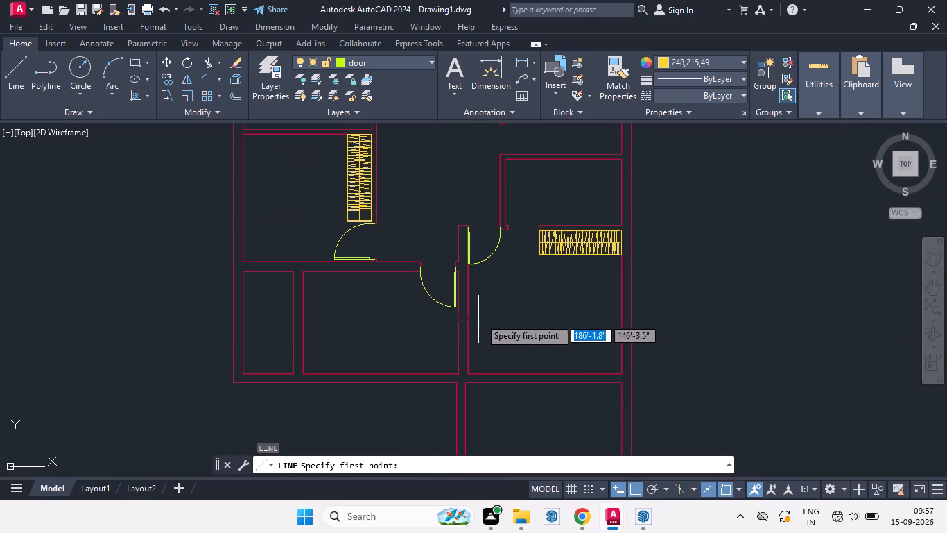
pyautogui.click(468, 373)
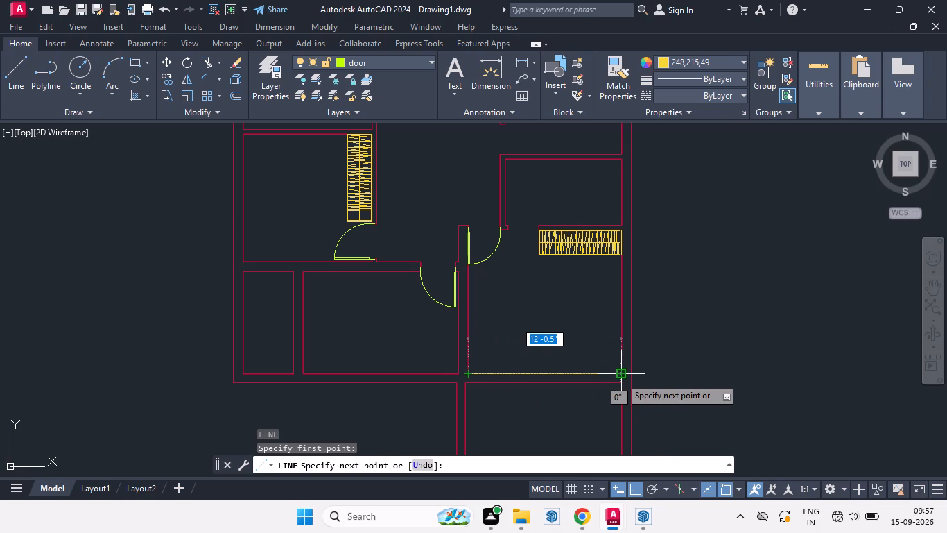
pyautogui.scroll(2, 624, 374)
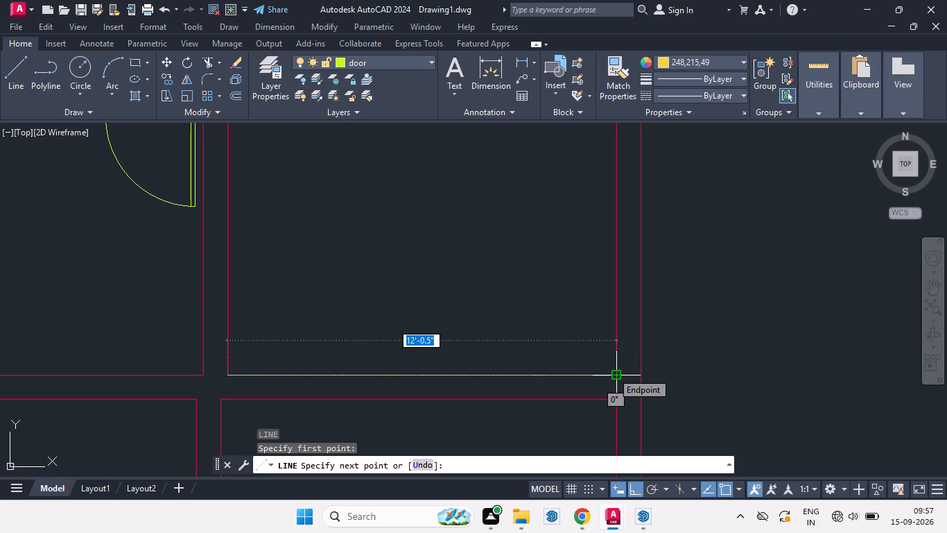
pyautogui.press('space')
# Measure the south-central room's inner width along its south wall with a temporary line.
pyautogui.scroll(-2, 489, 341)
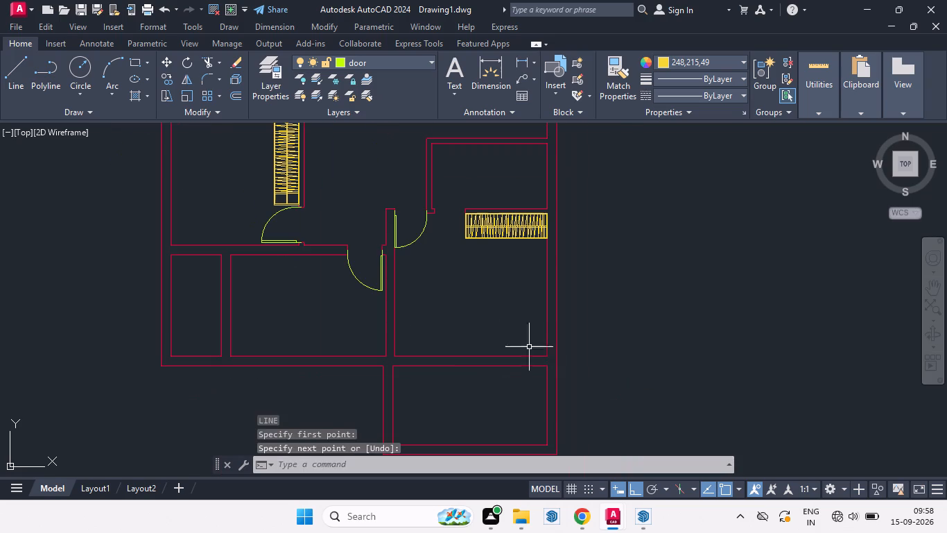
pyautogui.scroll(2, 345, 266)
pyautogui.scroll(-2, 430, 264)
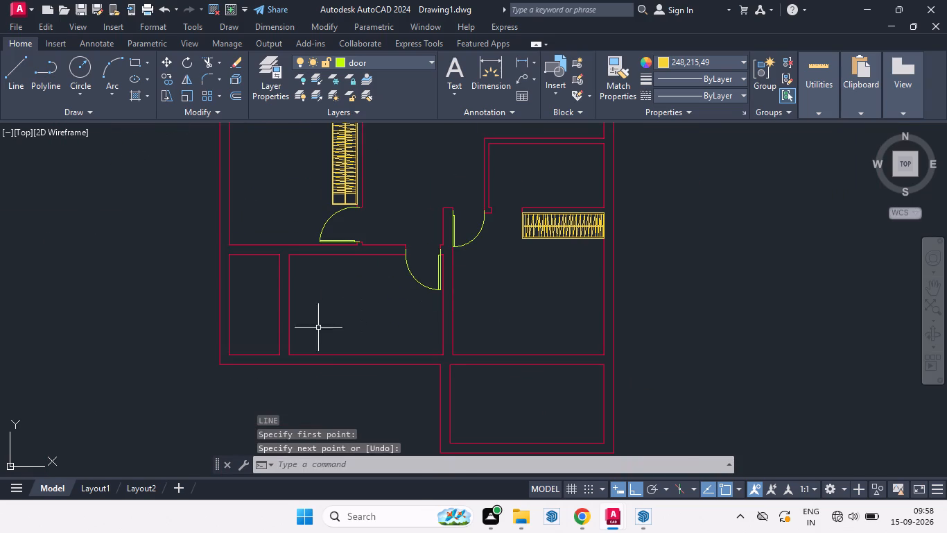
pyautogui.press('l')
pyautogui.press('Return')
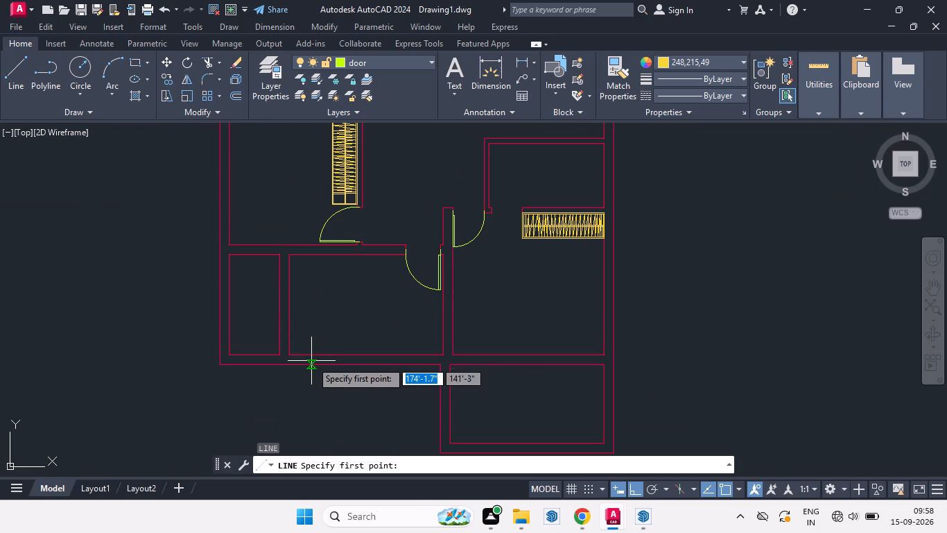
pyautogui.scroll(2, 311, 361)
pyautogui.click(254, 346)
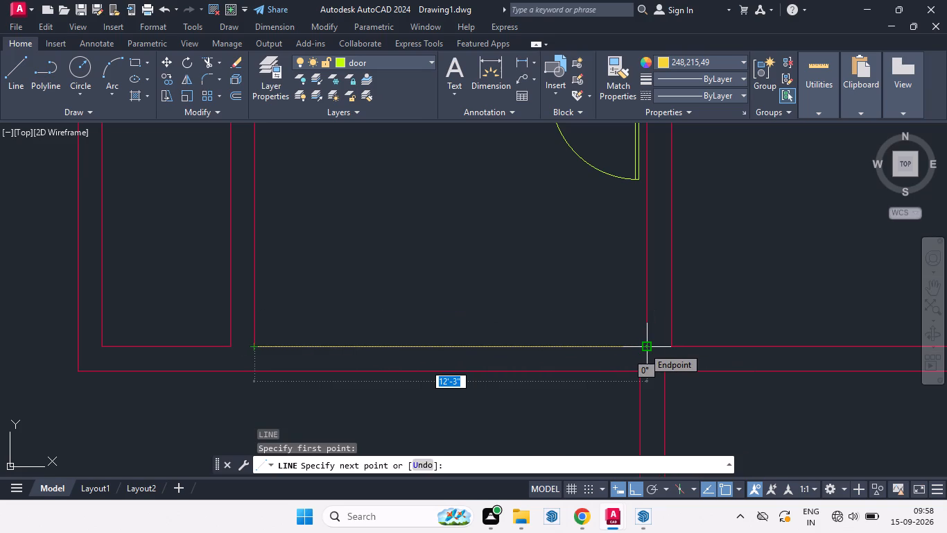
pyautogui.press('space')
# Measure the southeast room's inner width along its south wall with a temporary line.
pyautogui.scroll(-2, 448, 375)
pyautogui.moveTo(566, 364); pyautogui.dragTo(544, 379, button='middle')
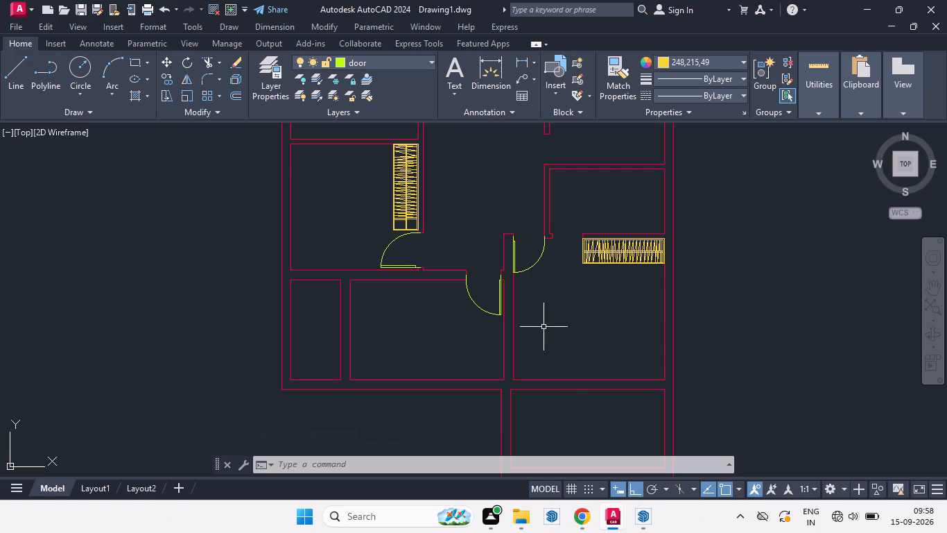
pyautogui.press('l')
pyautogui.press('Return')
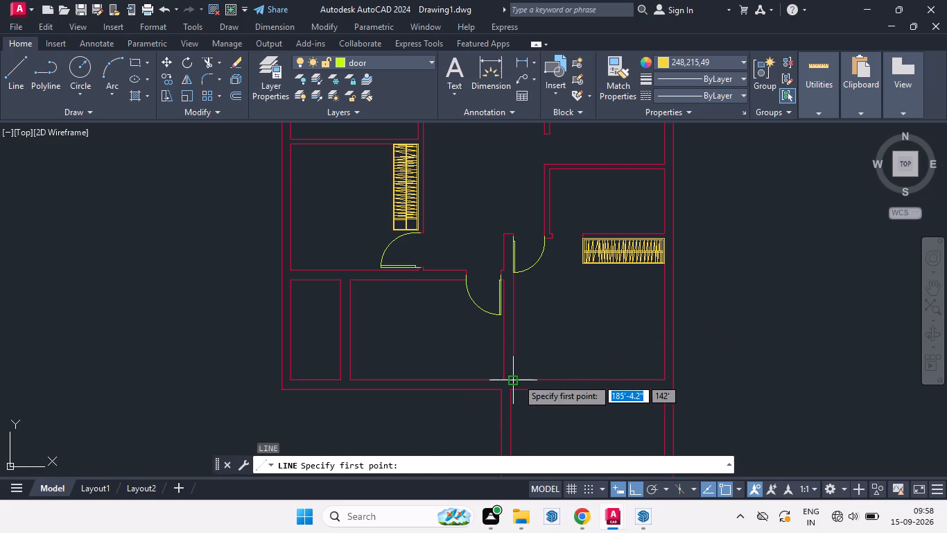
pyautogui.click(517, 378)
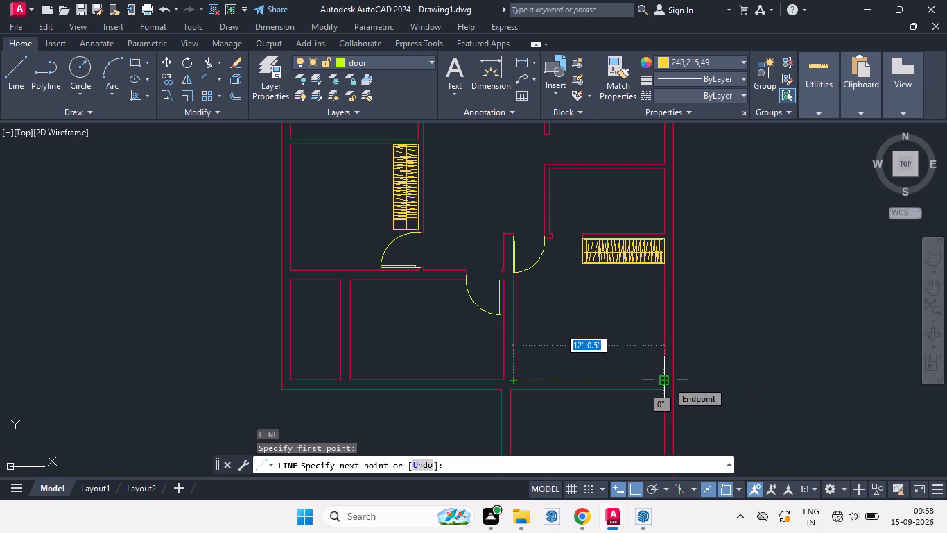
pyautogui.press('space')
# Measure the northeast room's inner width along its north wall, between its two upper corners, with a temporary line.
pyautogui.scroll(-2, 458, 493)
pyautogui.scroll(-2, 522, 173)
pyautogui.scroll(-2, 515, 235)
pyautogui.scroll(3, 529, 185)
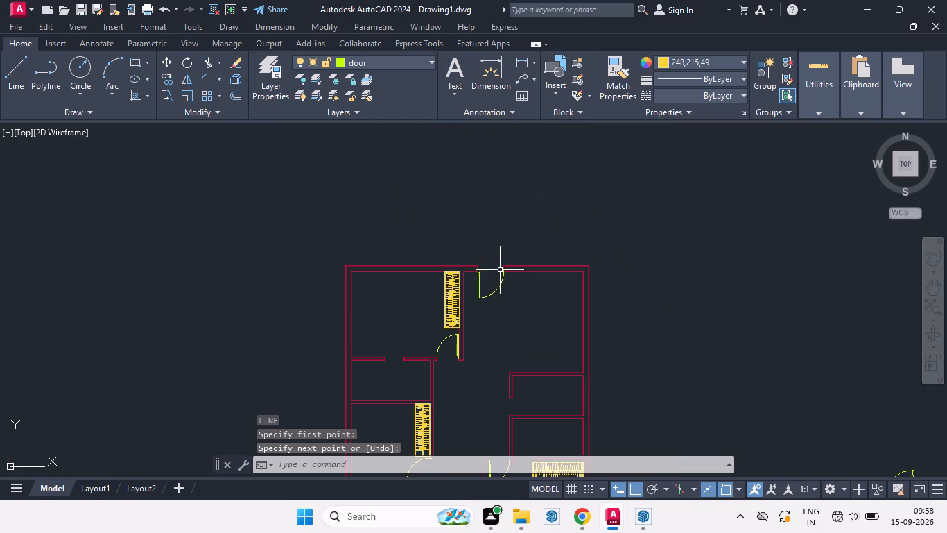
pyautogui.scroll(1, 498, 273)
pyautogui.press('l')
pyautogui.press('Return')
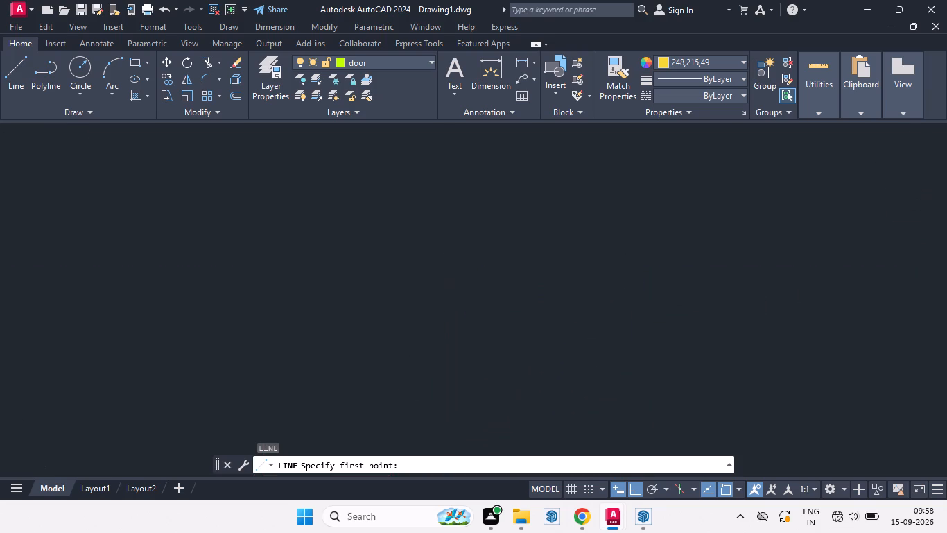
pyautogui.click(443, 271)
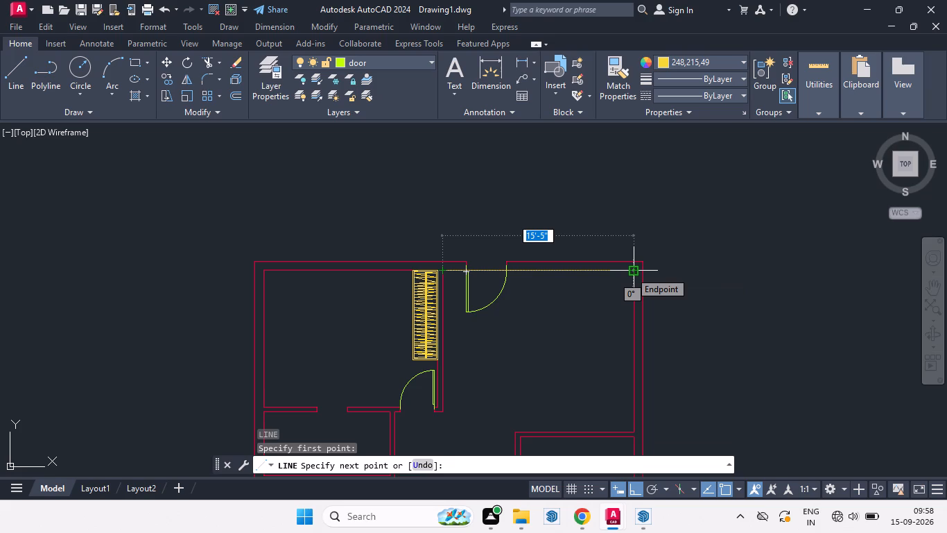
pyautogui.press('space')
# Measure the southeast room's inner width again along its south wall with a temporary line.
pyautogui.scroll(-2, 489, 276)
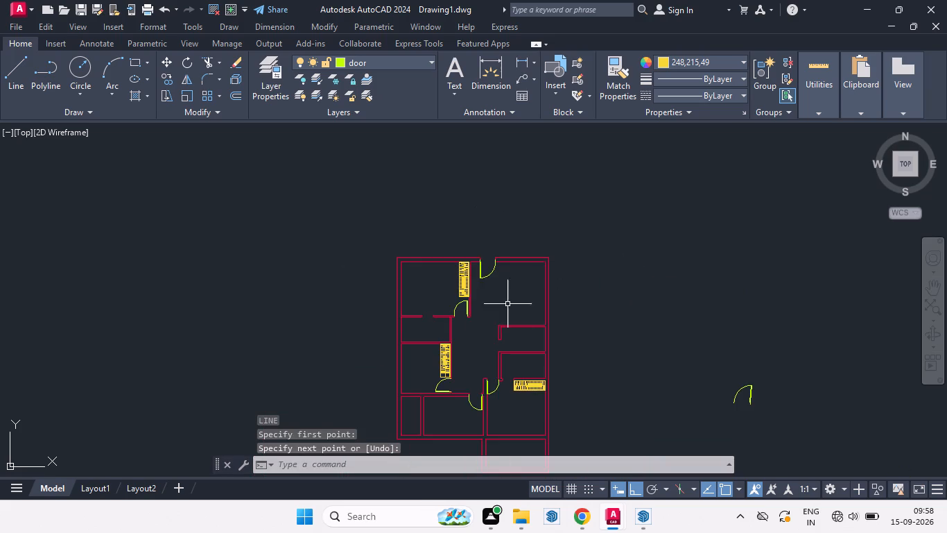
pyautogui.scroll(-3, 505, 274)
pyautogui.scroll(3, 521, 312)
pyautogui.moveTo(453, 230); pyautogui.dragTo(453, 307, button='middle')
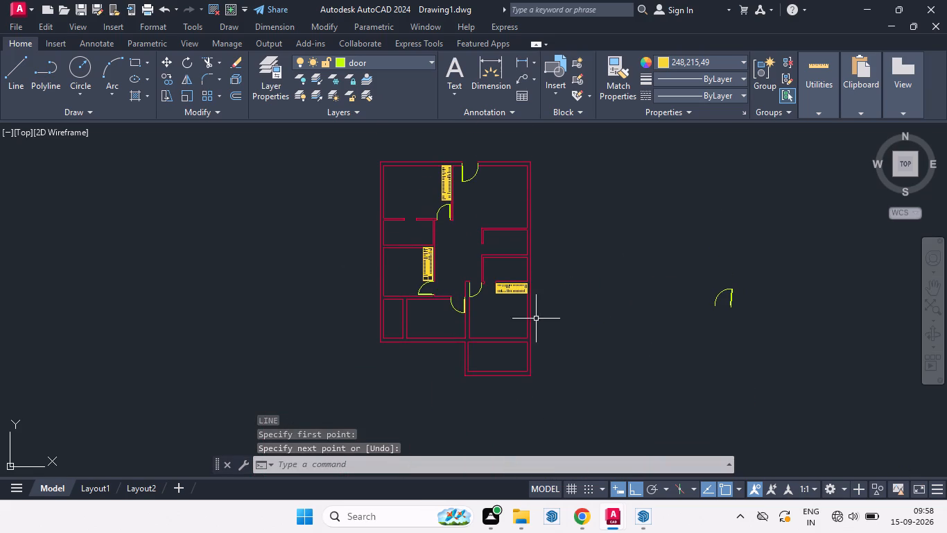
pyautogui.scroll(3, 512, 318)
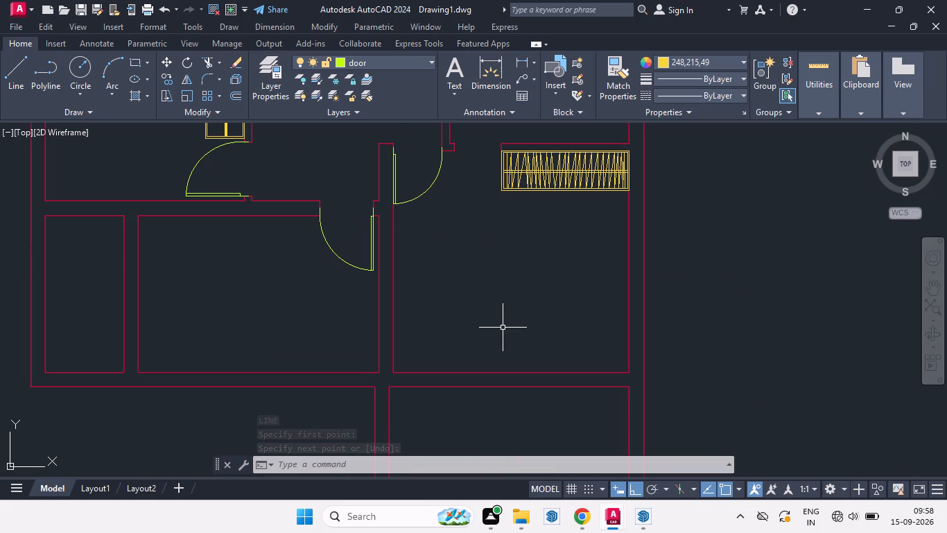
pyautogui.press('l')
pyautogui.press('Return')
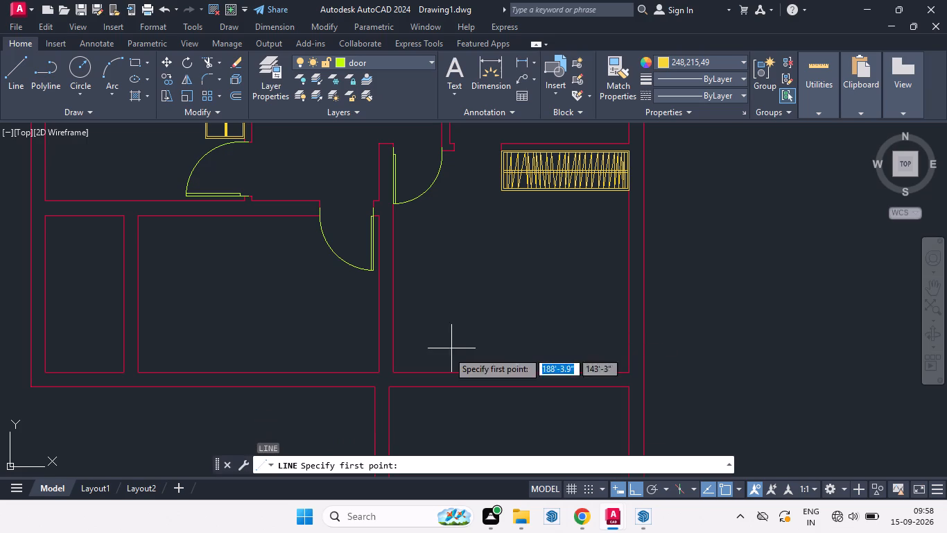
pyautogui.click(393, 371)
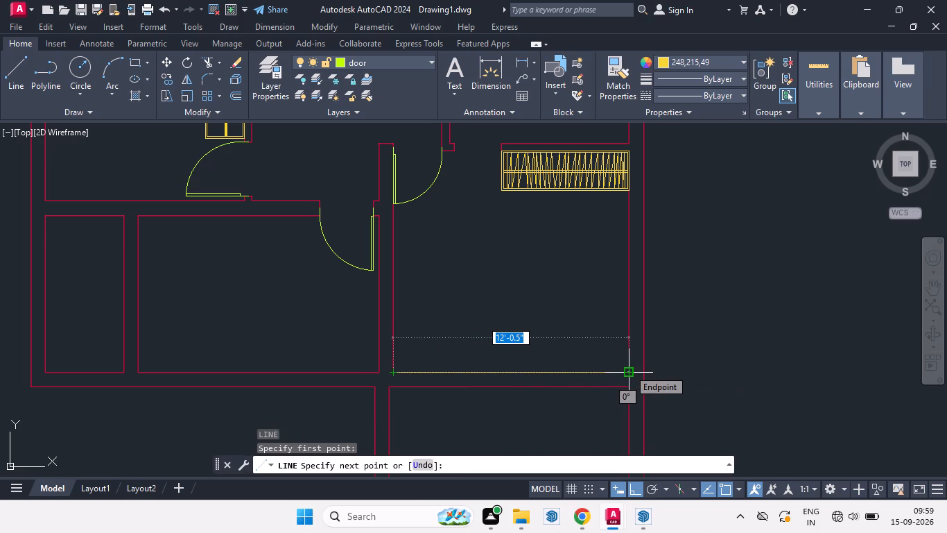
pyautogui.press('space')
# Measure the south-central room's inner width and depth from its southwest corner with a temporary line.
pyautogui.scroll(-2, 520, 411)
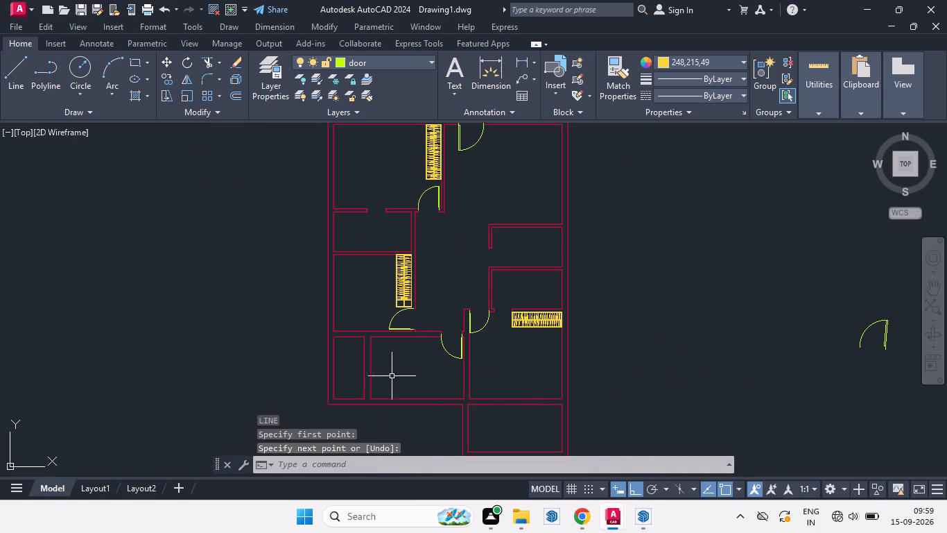
pyautogui.scroll(1, 379, 375)
pyautogui.scroll(-1, 379, 376)
pyautogui.scroll(1, 385, 375)
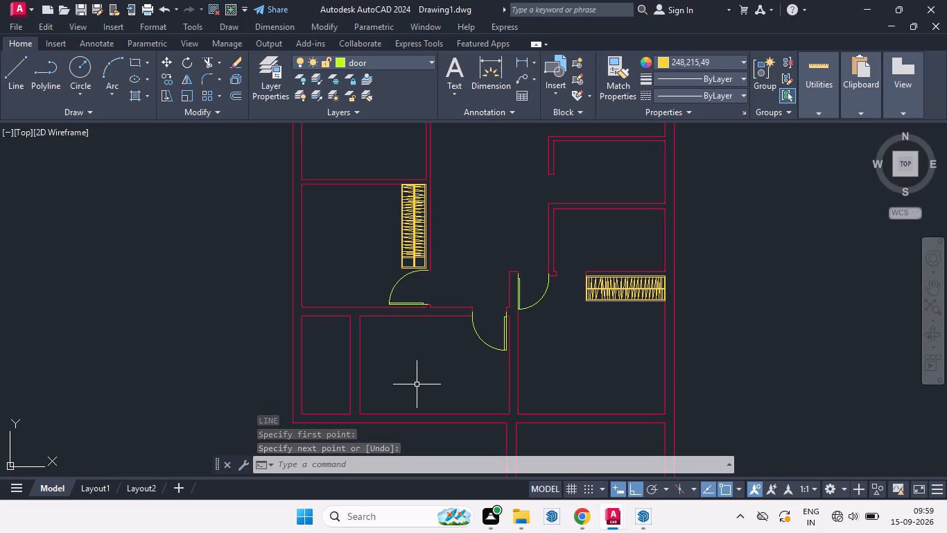
pyautogui.press('l')
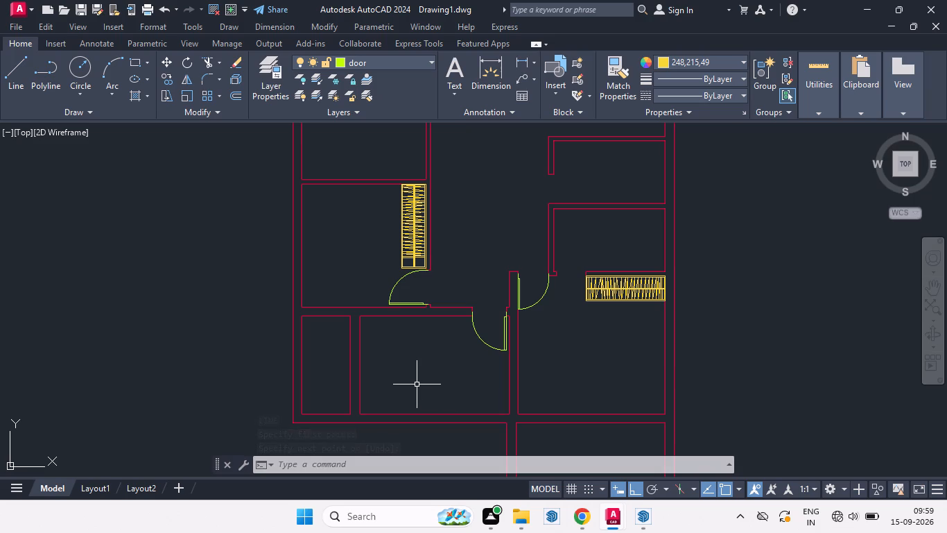
pyautogui.press('Return')
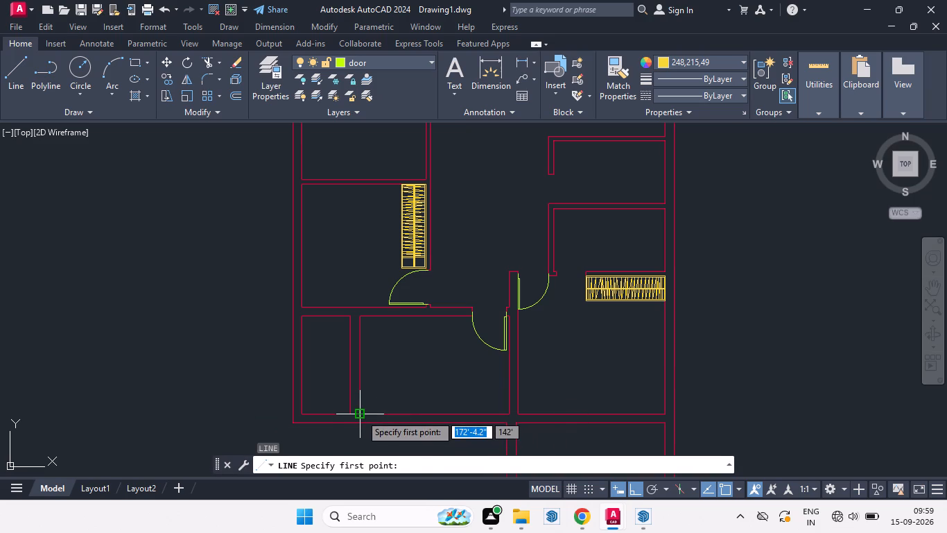
pyautogui.click(363, 413)
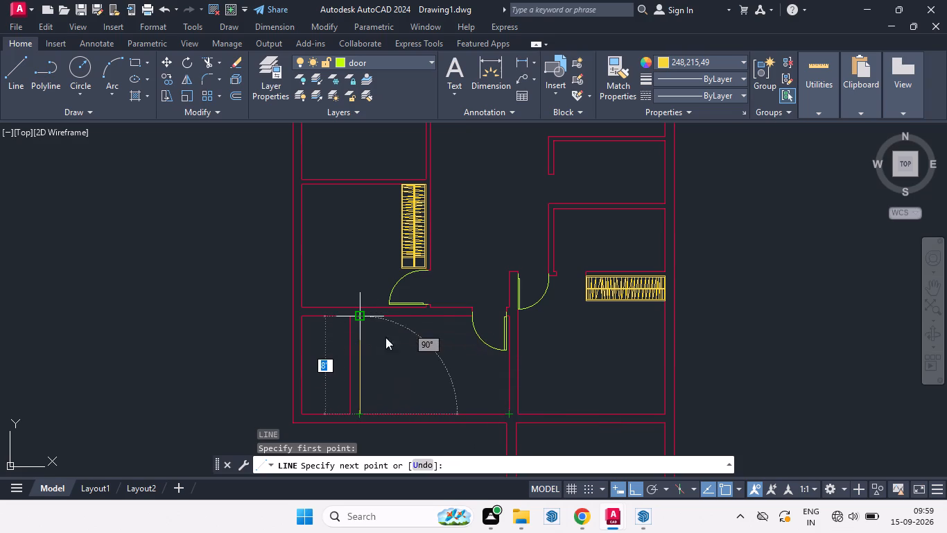
pyautogui.press('space')
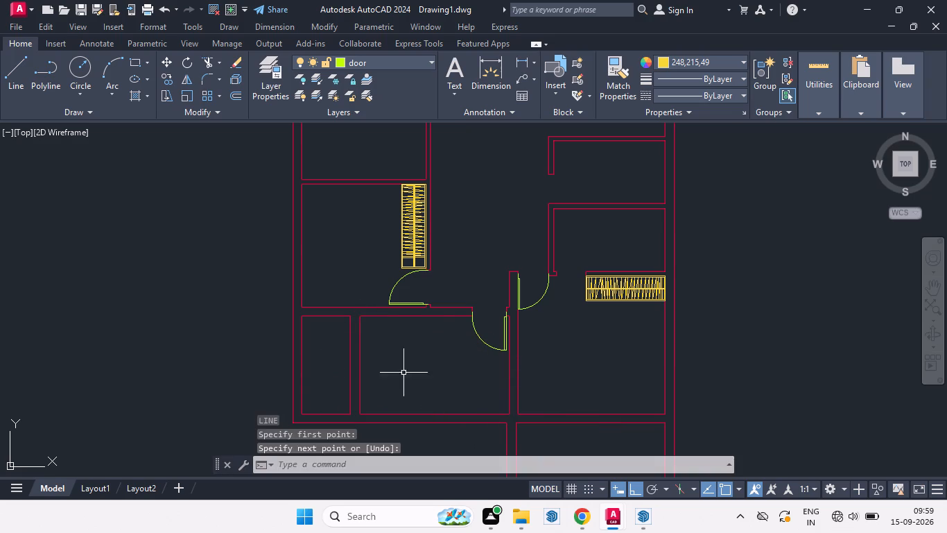
# Copy the southeast room's door by its hinge end onto the west jamb of the small room's opening beside the horizontal wardrobe.
pyautogui.scroll(-3, 394, 378)
pyautogui.scroll(2, 432, 312)
pyautogui.scroll(-1, 443, 287)
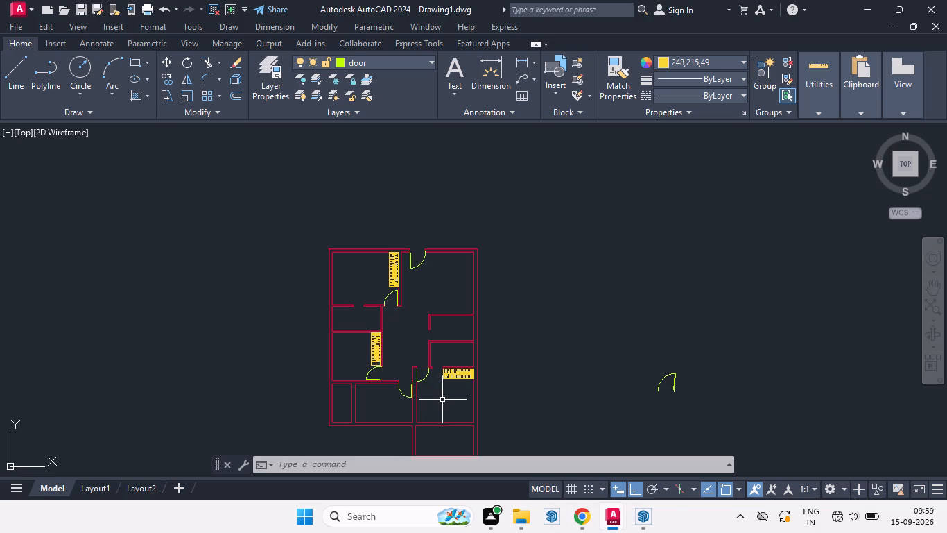
pyautogui.scroll(3, 440, 400)
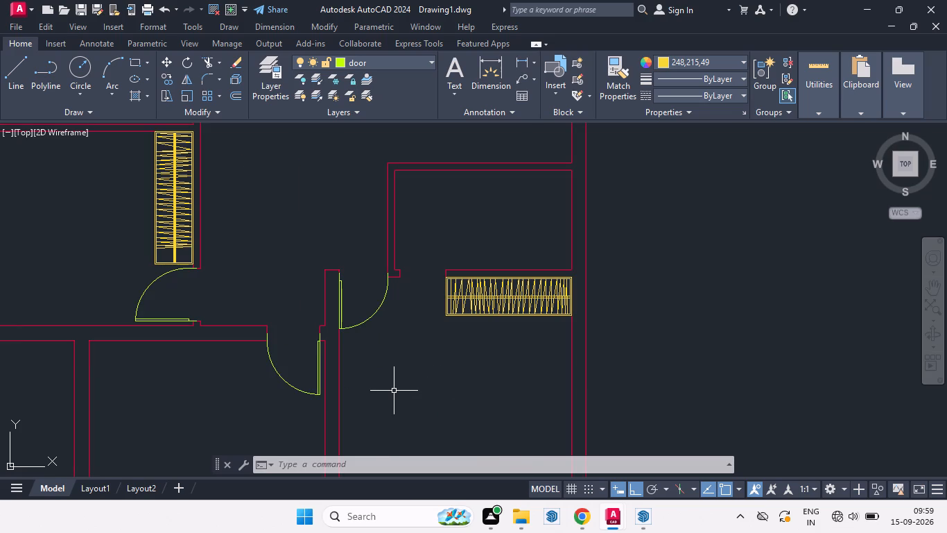
pyautogui.scroll(1, 402, 304)
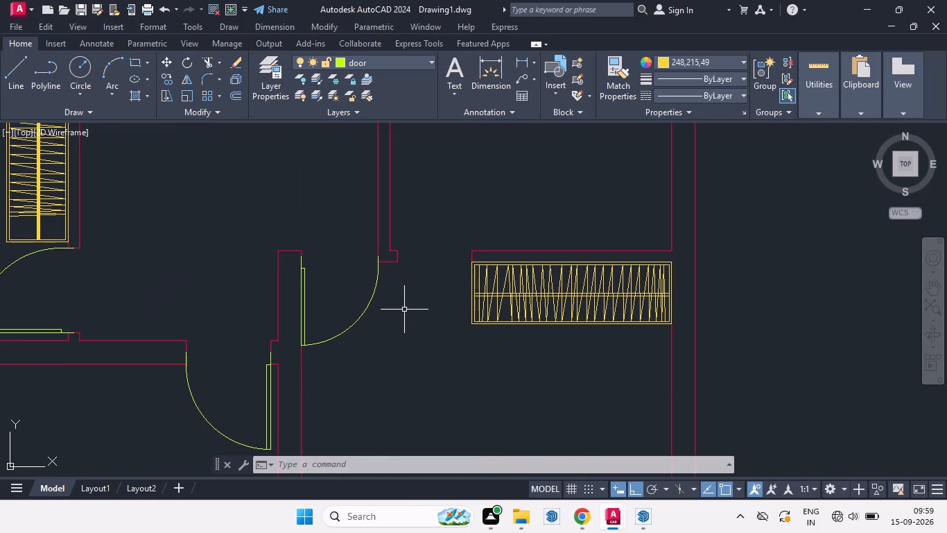
pyautogui.click(374, 296)
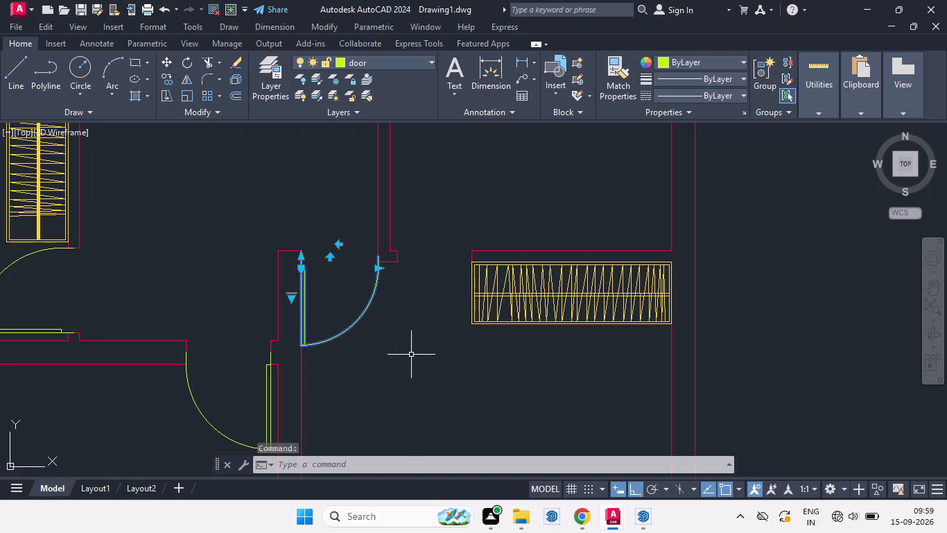
pyautogui.write('co')
pyautogui.press('Return')
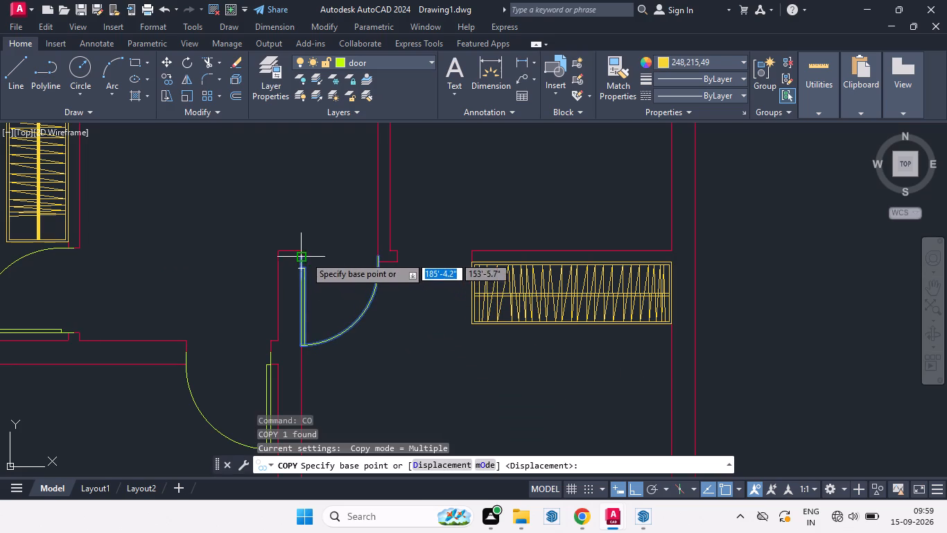
pyautogui.click(302, 255)
pyautogui.scroll(3, 415, 251)
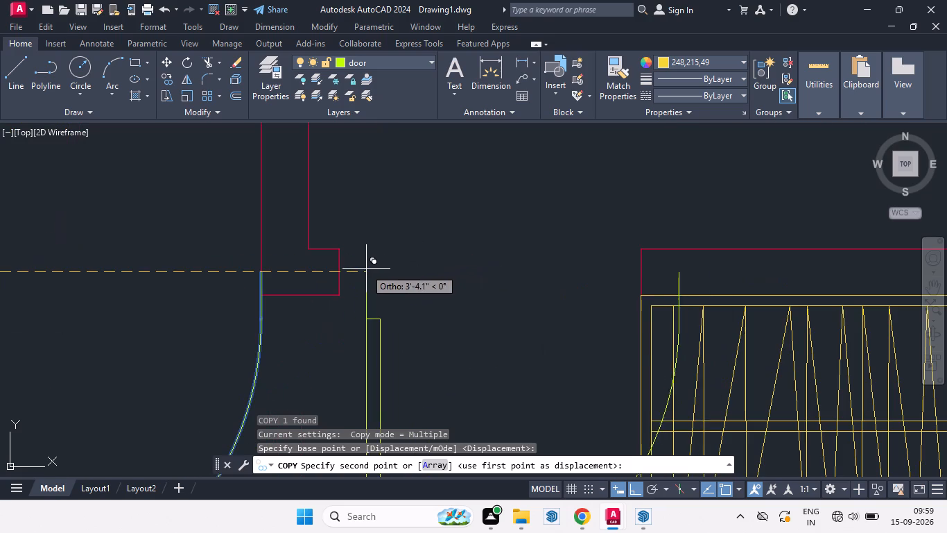
pyautogui.click(336, 269)
pyautogui.scroll(-3, 385, 214)
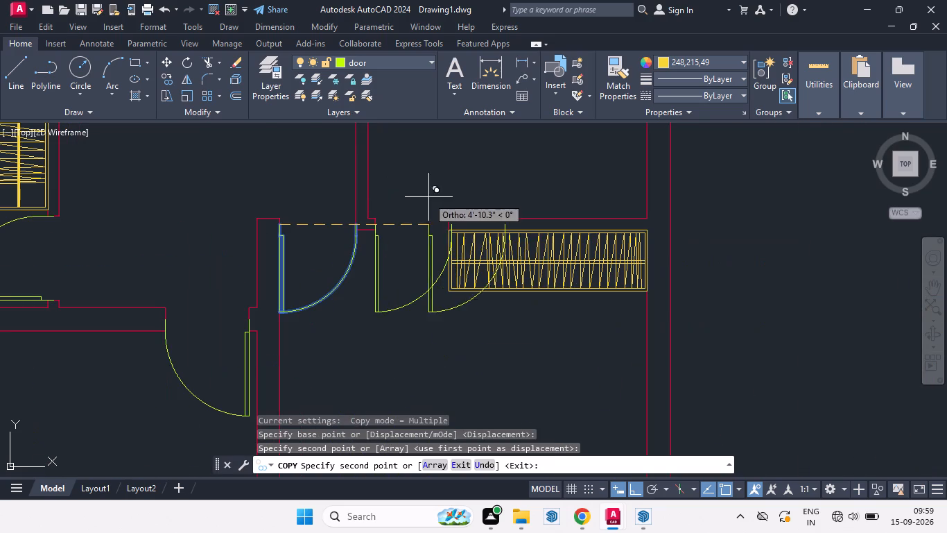
pyautogui.press('space')
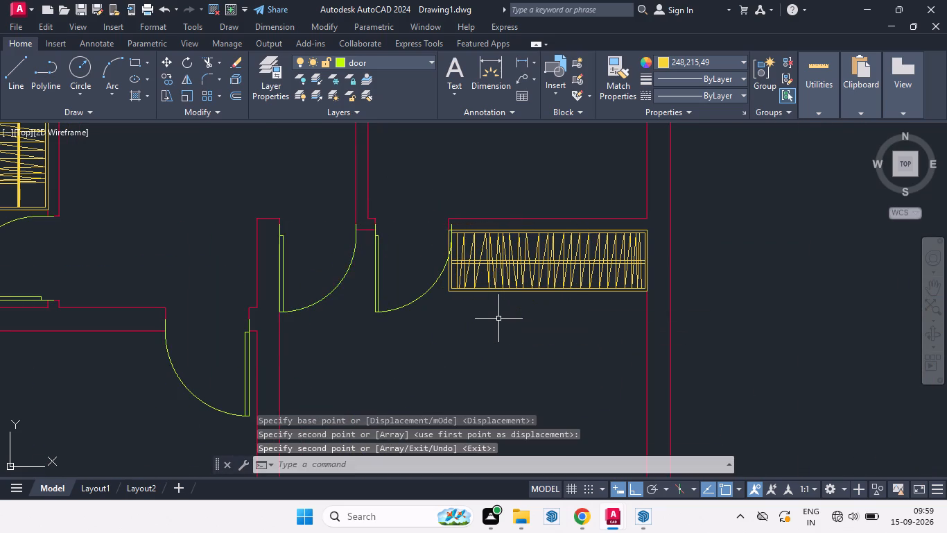
# Mirror the copied door about a horizontal line across the opening so it swings north into the small room, erasing the source.
pyautogui.scroll(1, 418, 302)
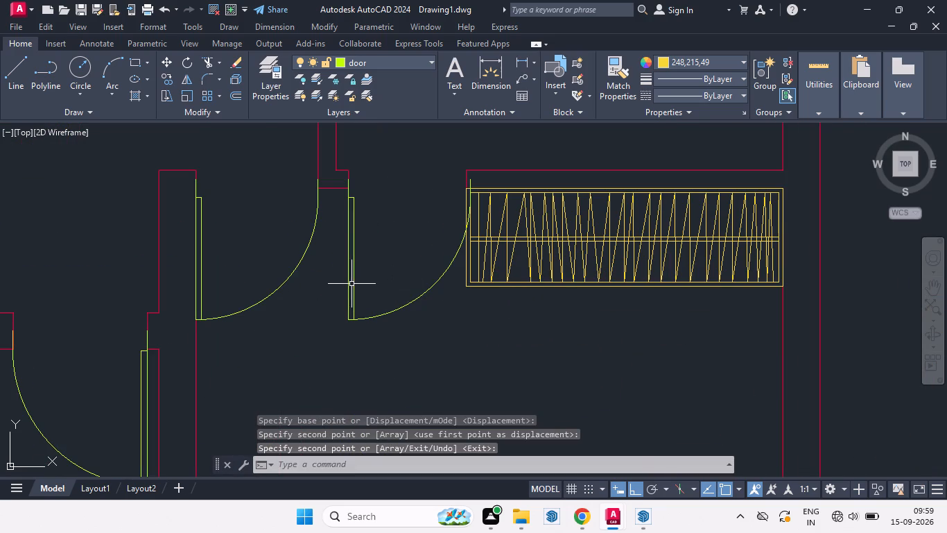
pyautogui.click(354, 284)
pyautogui.write('mi')
pyautogui.press('Return')
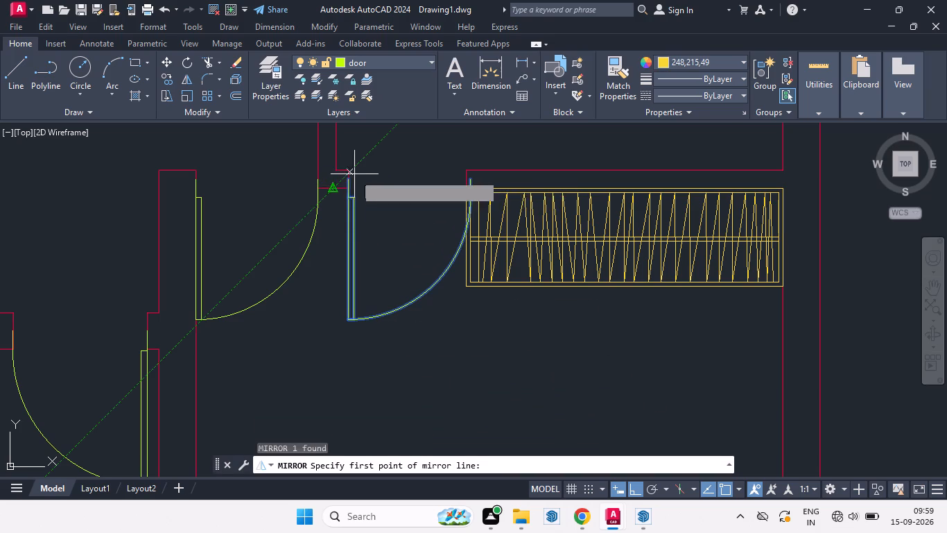
pyautogui.click(354, 180)
pyautogui.click(470, 177)
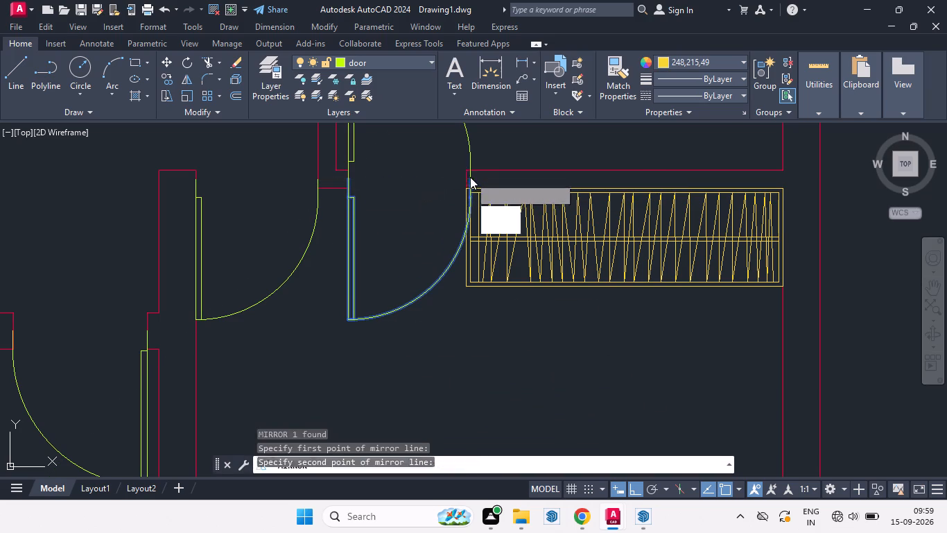
pyautogui.moveTo(505, 216); pyautogui.dragTo(470, 177)
# Scale the small room's door down about its hinge end, picking a distance of about 1'-4.7", so its arc meets the east jamb.
pyautogui.scroll(-3, 456, 318)
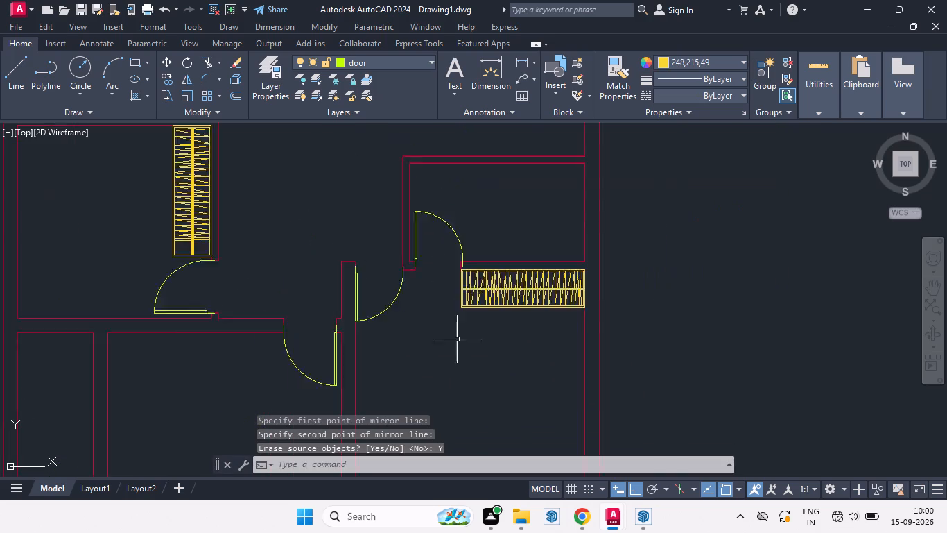
pyautogui.scroll(3, 460, 301)
pyautogui.click(455, 246)
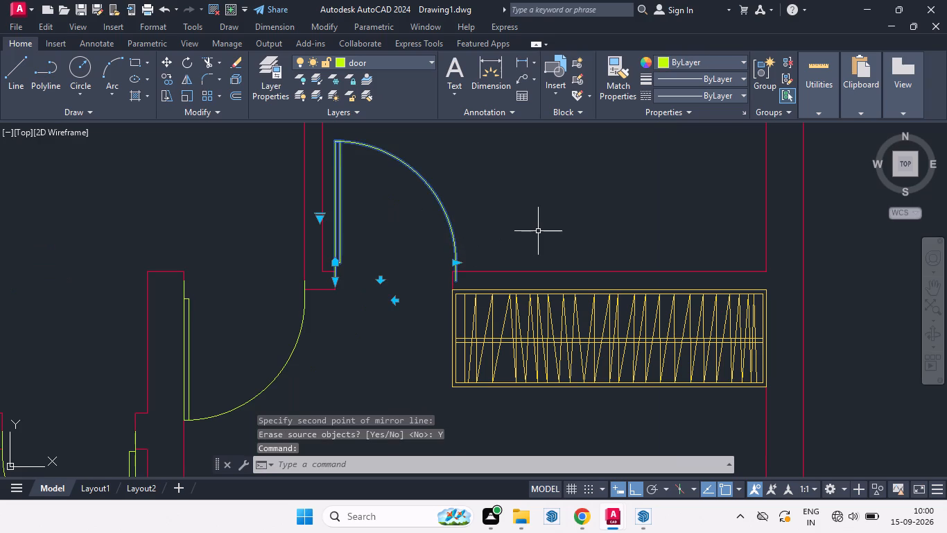
pyautogui.write('sc')
pyautogui.hotkey('shift', 'Return')
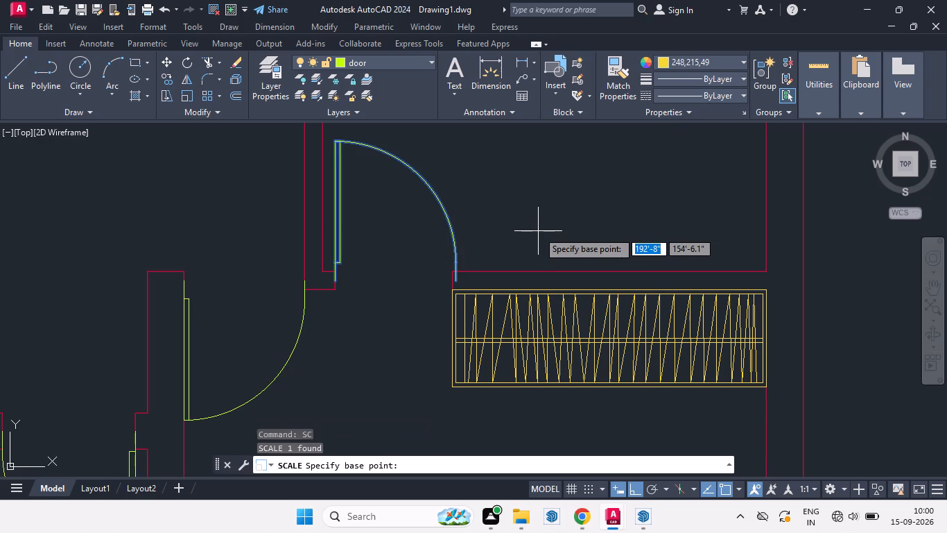
pyautogui.click(337, 282)
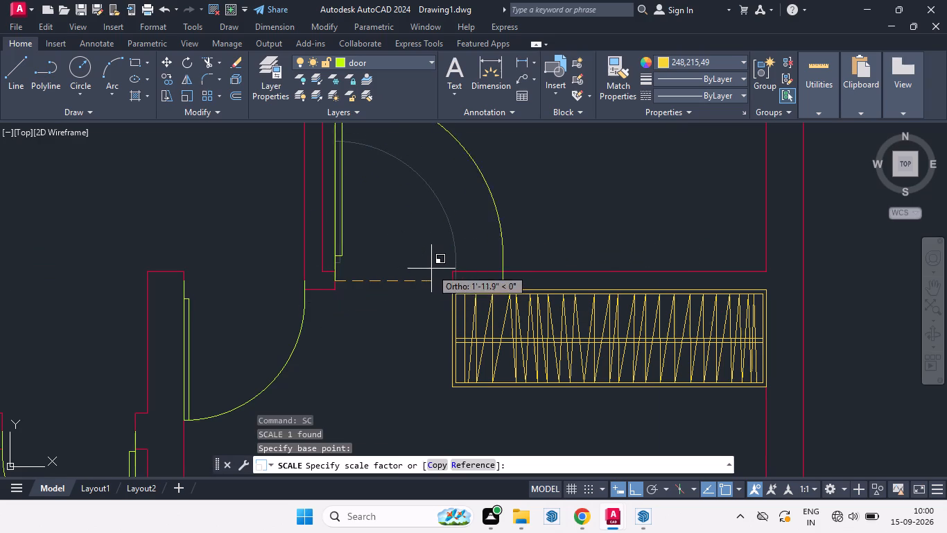
pyautogui.scroll(2, 405, 276)
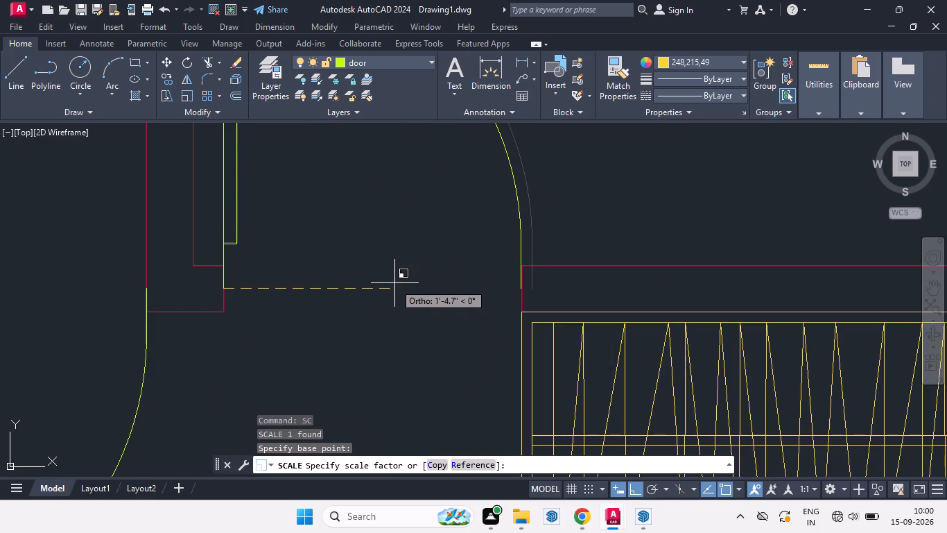
pyautogui.click(394, 283)
pyautogui.scroll(-5, 399, 342)
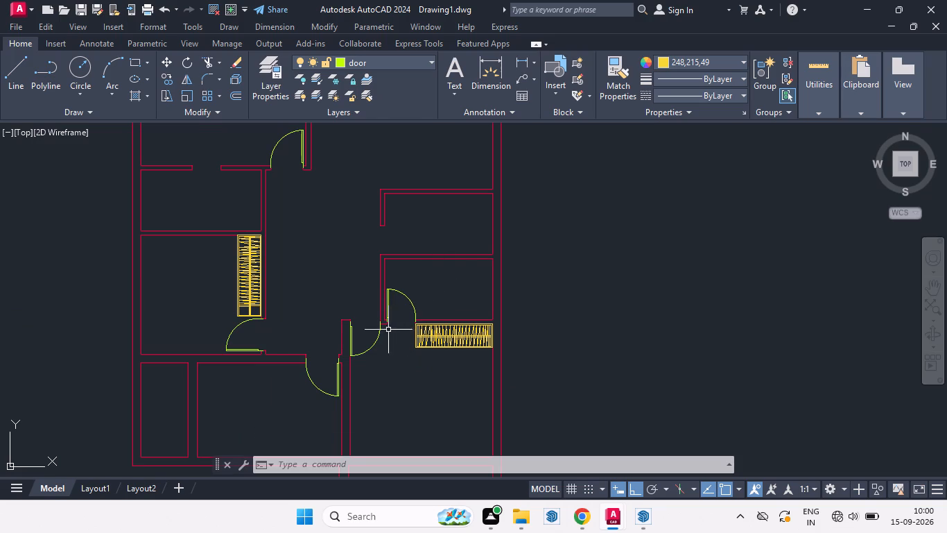
# Copy the small room's door by its hinge end about 7' north into the adjacent small room above it.
pyautogui.scroll(2, 391, 319)
pyautogui.click(401, 255)
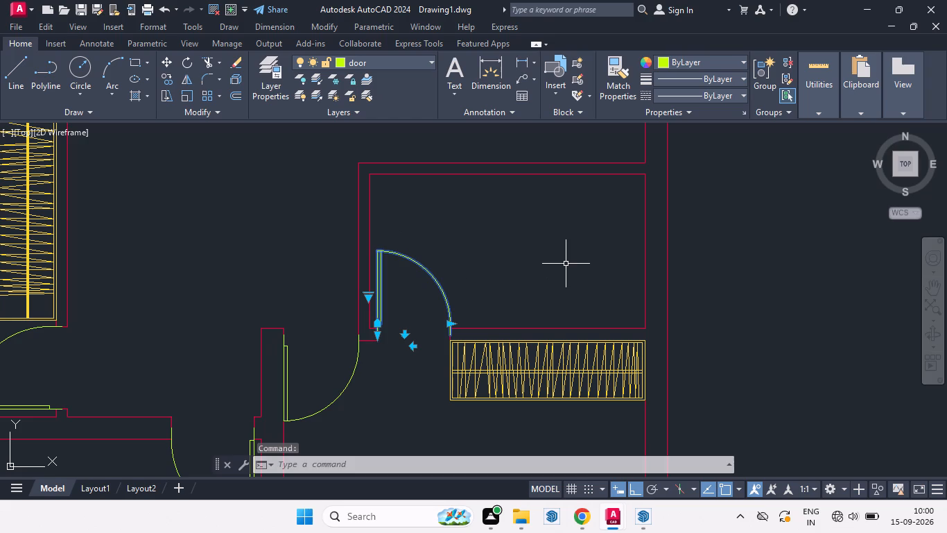
pyautogui.write('co')
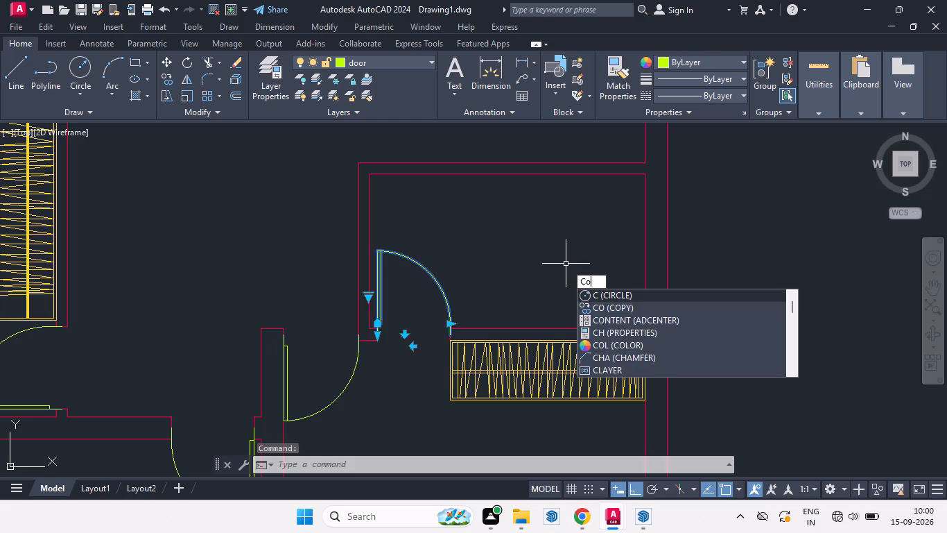
pyautogui.press('Return')
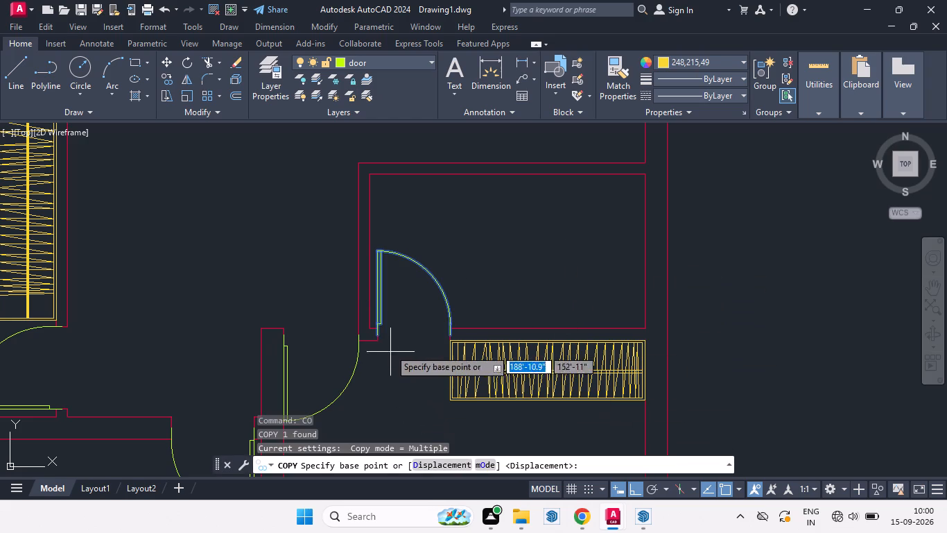
pyautogui.click(378, 335)
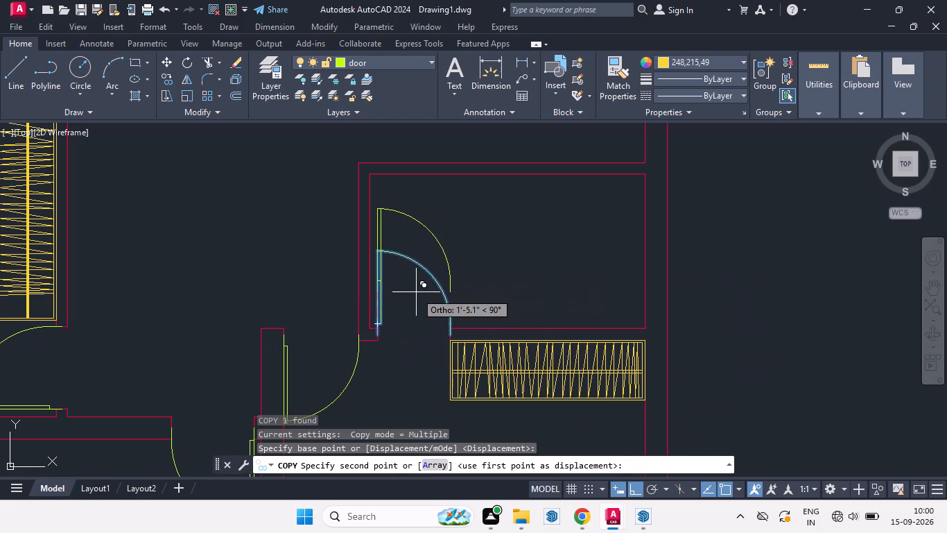
pyautogui.scroll(-3, 422, 301)
pyautogui.scroll(3, 408, 250)
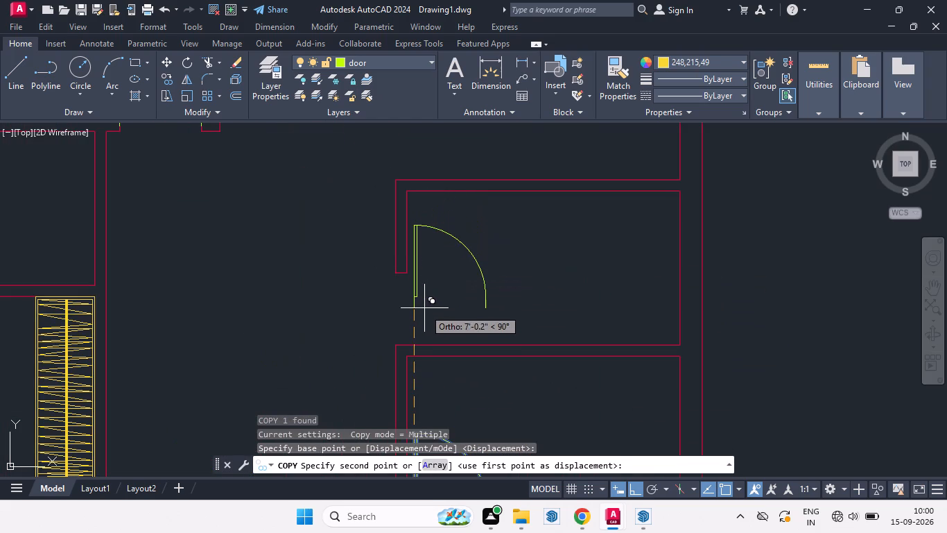
pyautogui.click(424, 311)
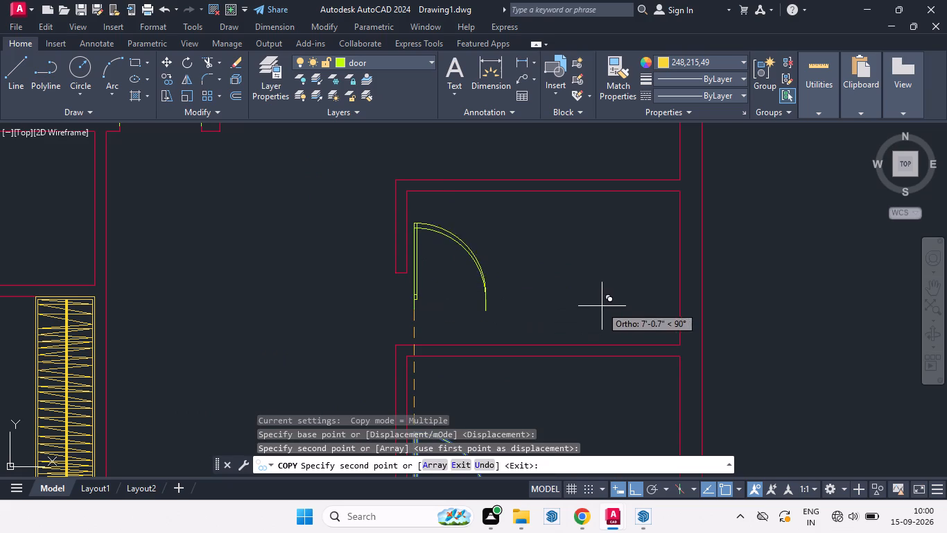
pyautogui.scroll(-1, 573, 251)
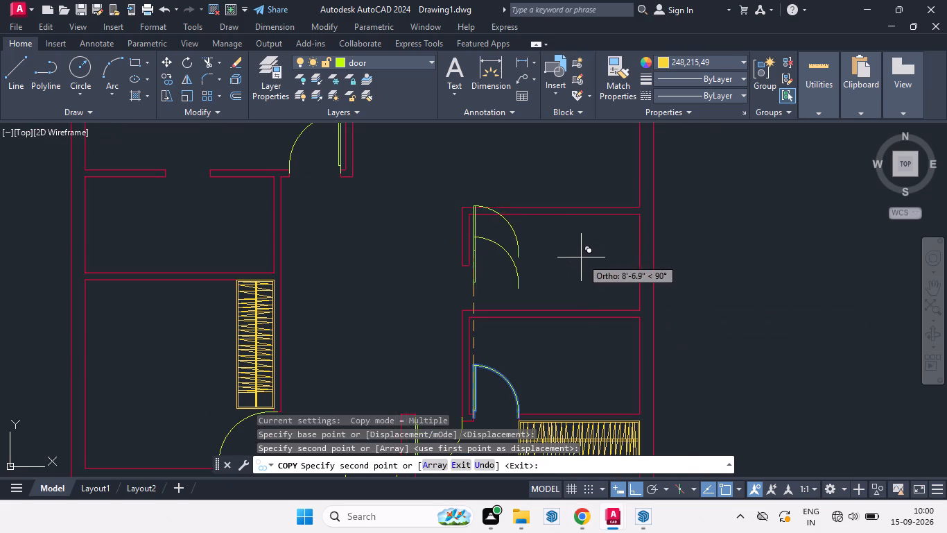
pyautogui.press('space')
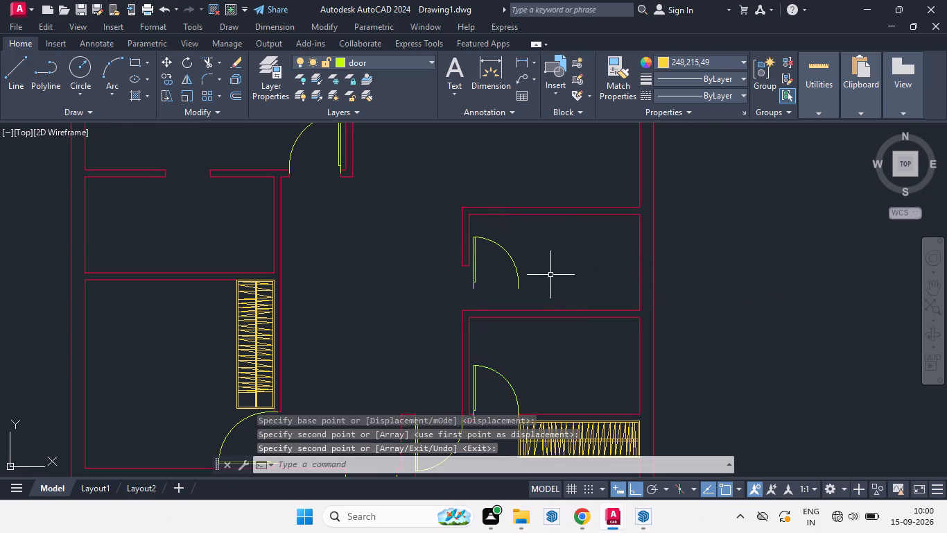
# Rotate the copied door 90° clockwise about its hinge end so the leaf points east.
pyautogui.scroll(1, 511, 266)
pyautogui.click(515, 257)
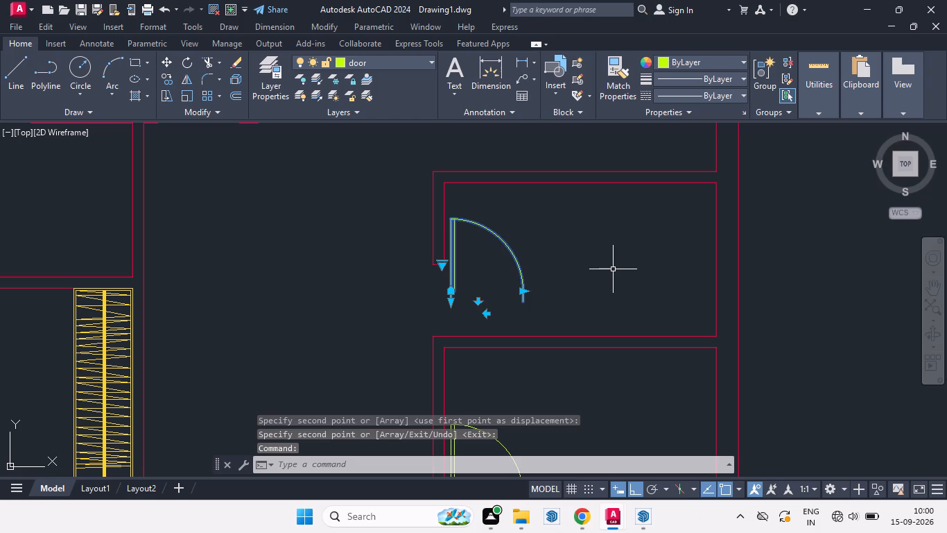
pyautogui.write('ro')
pyautogui.press('Return')
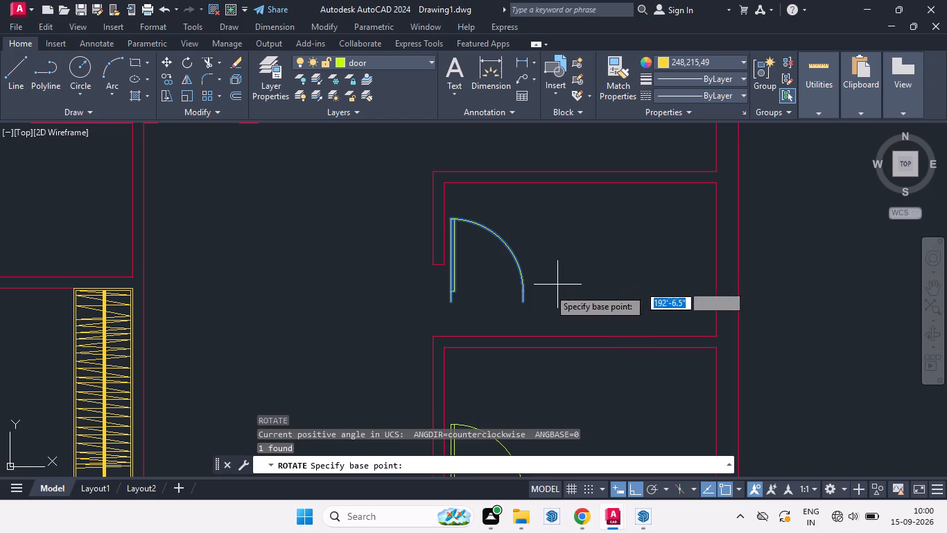
pyautogui.click(452, 301)
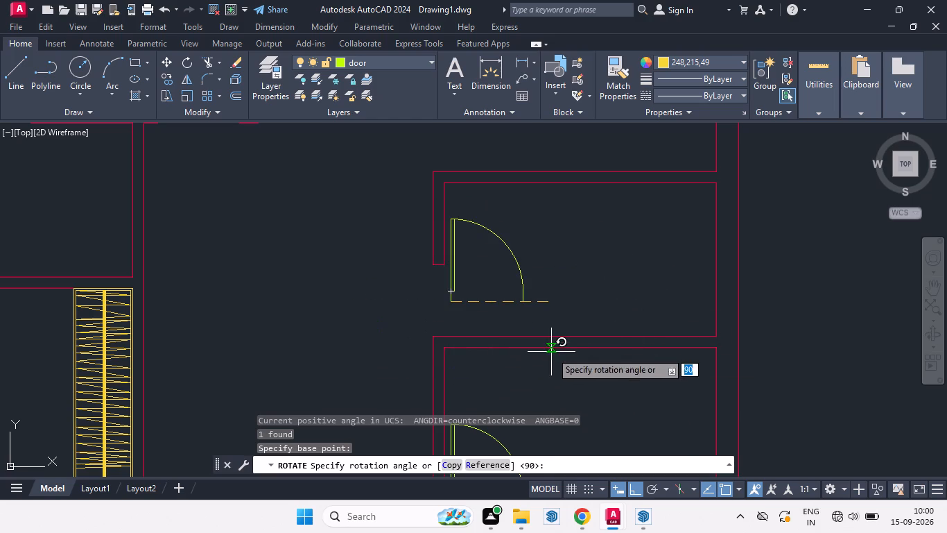
pyautogui.click(455, 398)
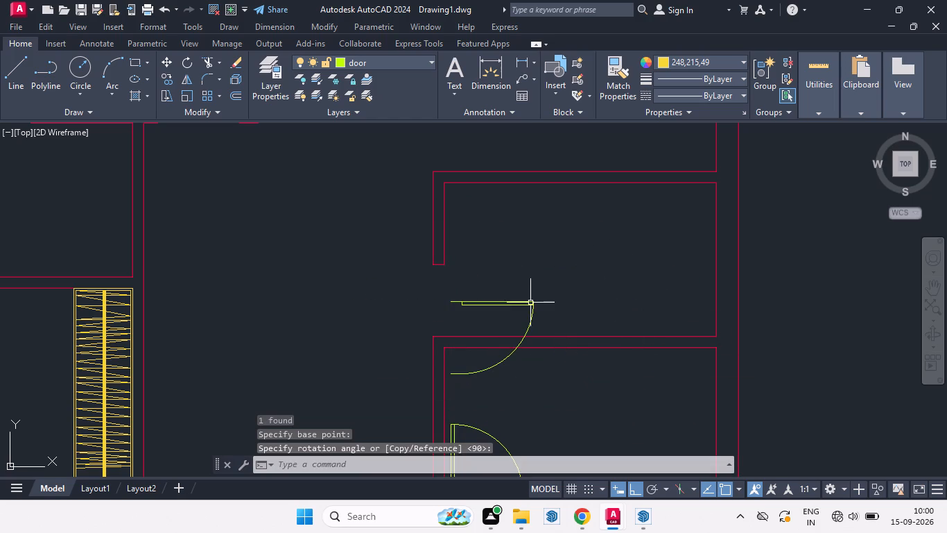
# Mirror the rotated door about a horizontal line just below its leaf so it swings north, erasing the source.
pyautogui.click(532, 301)
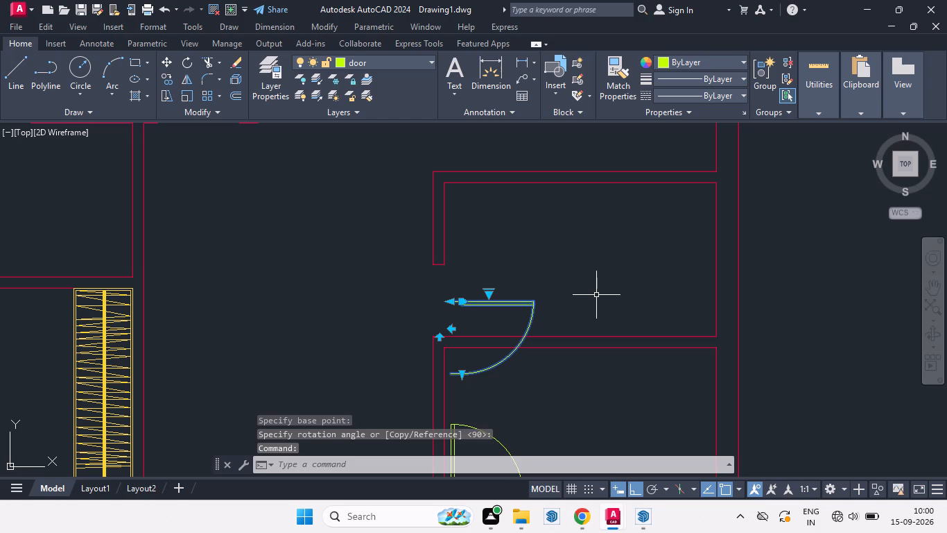
pyautogui.write('mi')
pyautogui.press('Return')
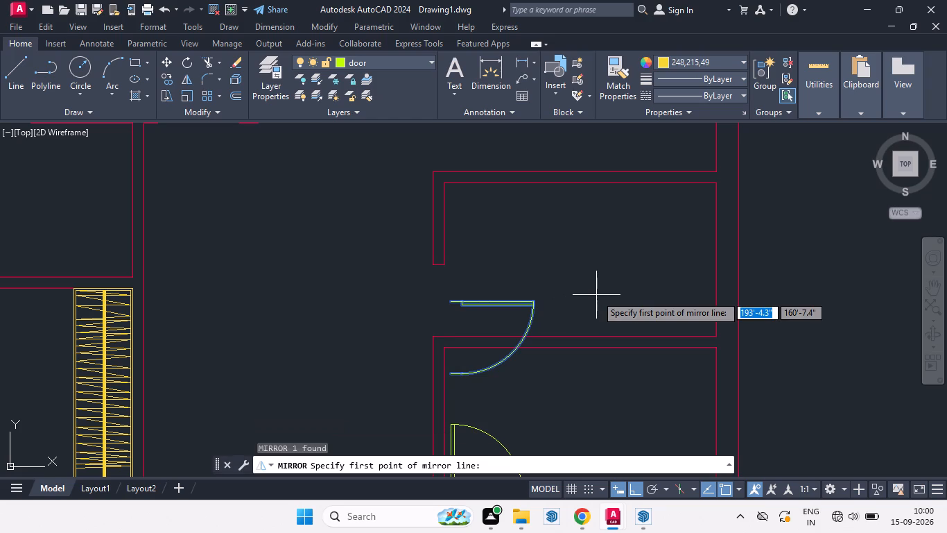
pyautogui.click(446, 310)
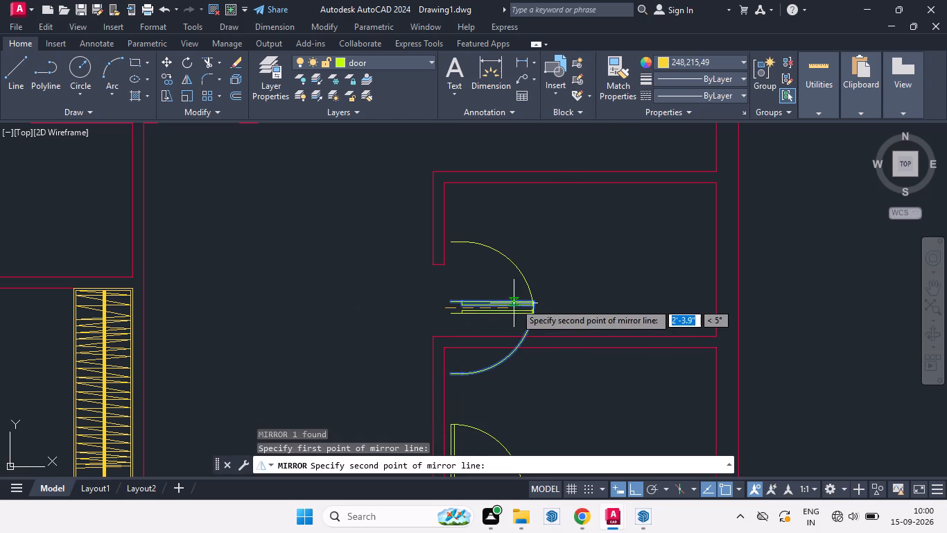
pyautogui.click(542, 299)
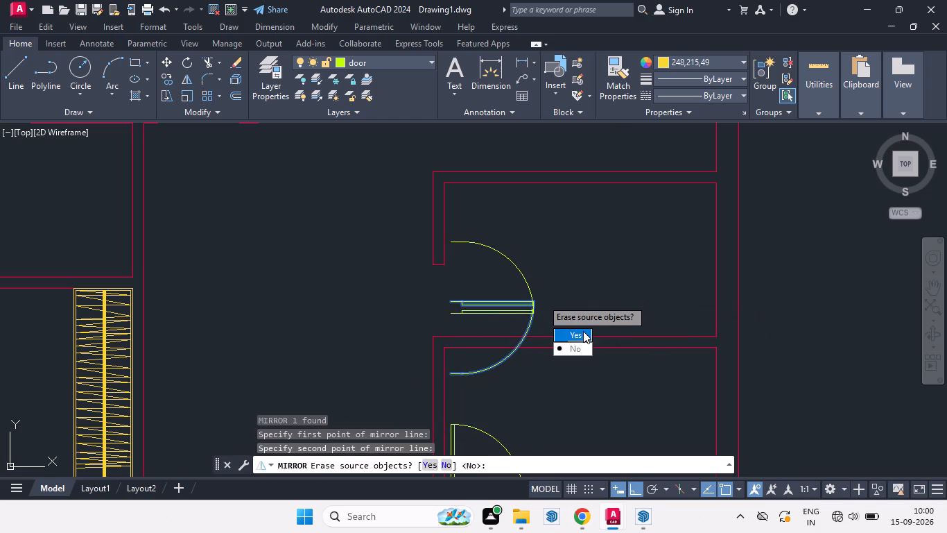
pyautogui.moveTo(583, 331); pyautogui.dragTo(542, 299)
# Move the mirrored door by its hinge end onto the south side of the room's west opening, at the wall's inner face.
pyautogui.click(525, 281)
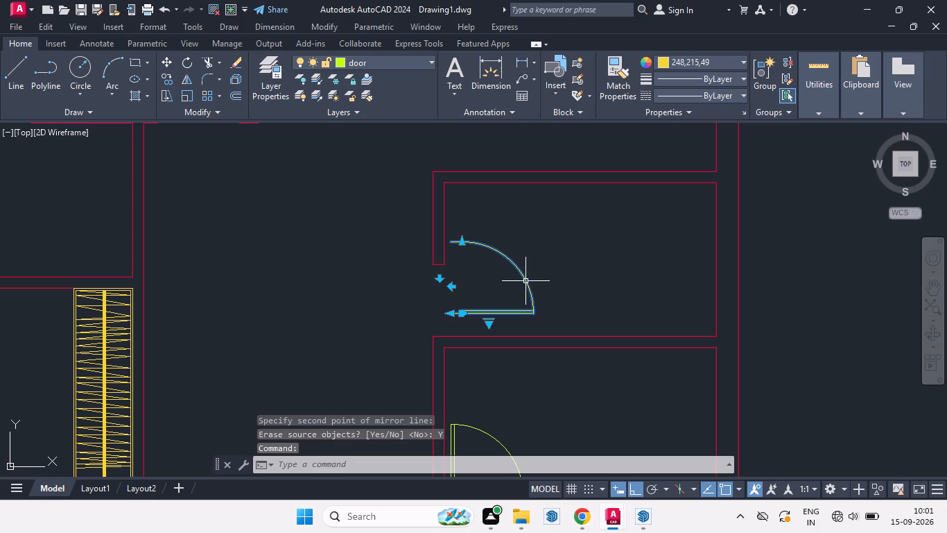
pyautogui.press('m')
pyautogui.press('Return')
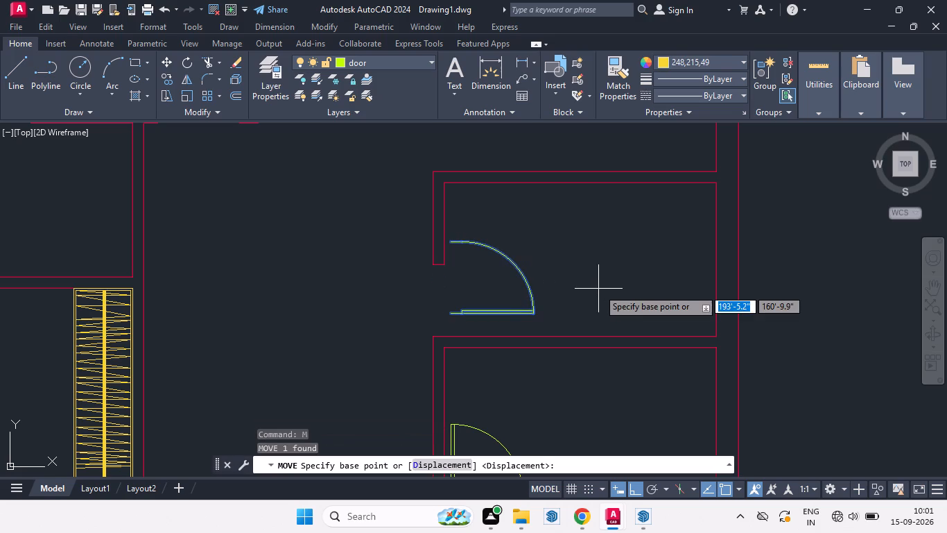
pyautogui.click(447, 312)
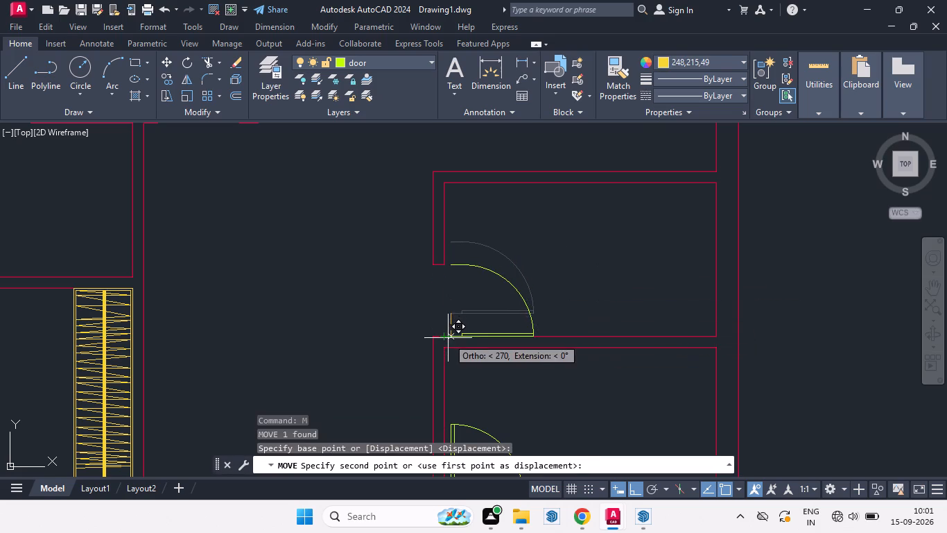
pyautogui.click(444, 339)
# Move the door about 2.3" west so its arc end sits at the midpoint of the opening's north jamb.
pyautogui.scroll(3, 433, 262)
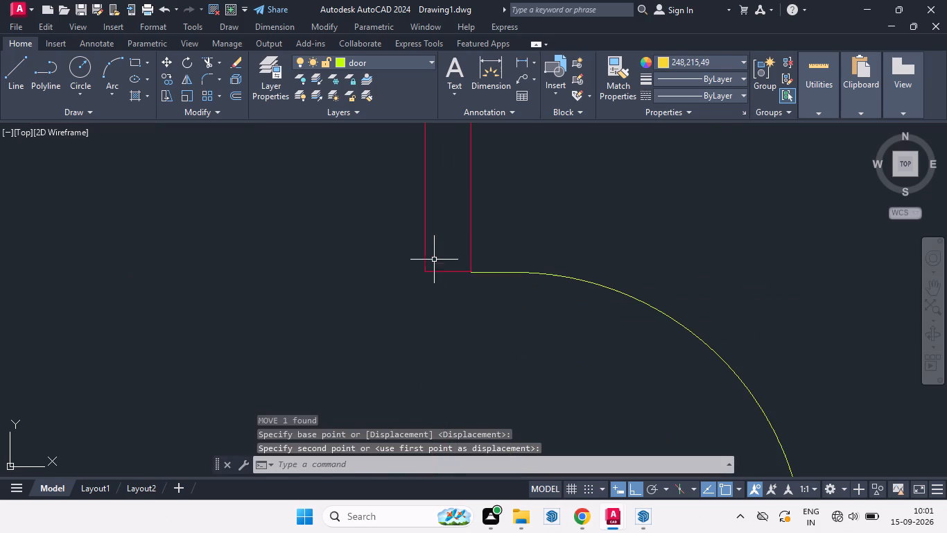
pyautogui.click(496, 271)
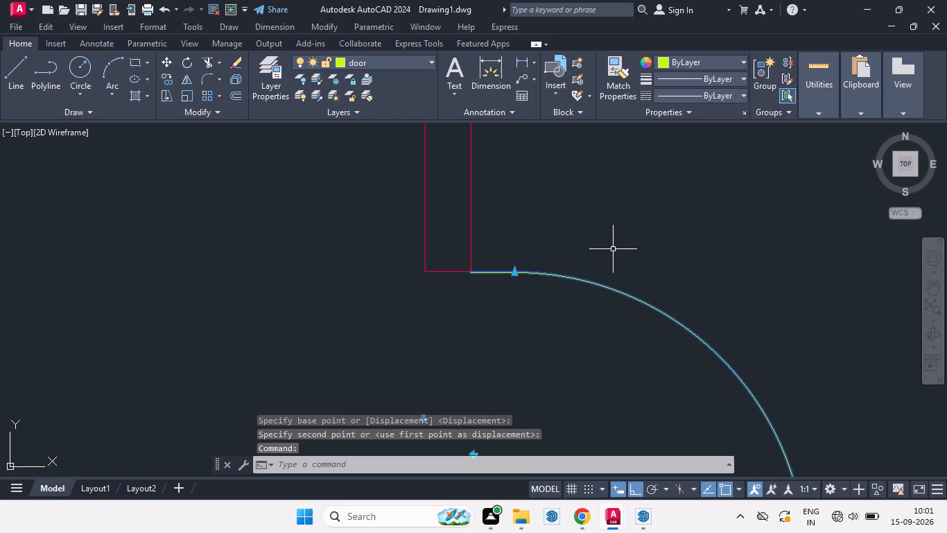
pyautogui.press('m')
pyautogui.press('Return')
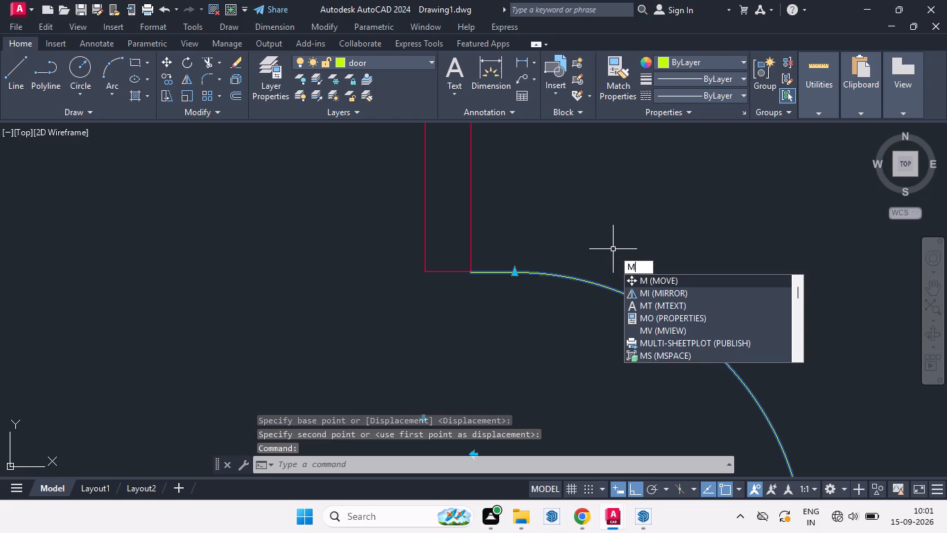
pyautogui.click(468, 273)
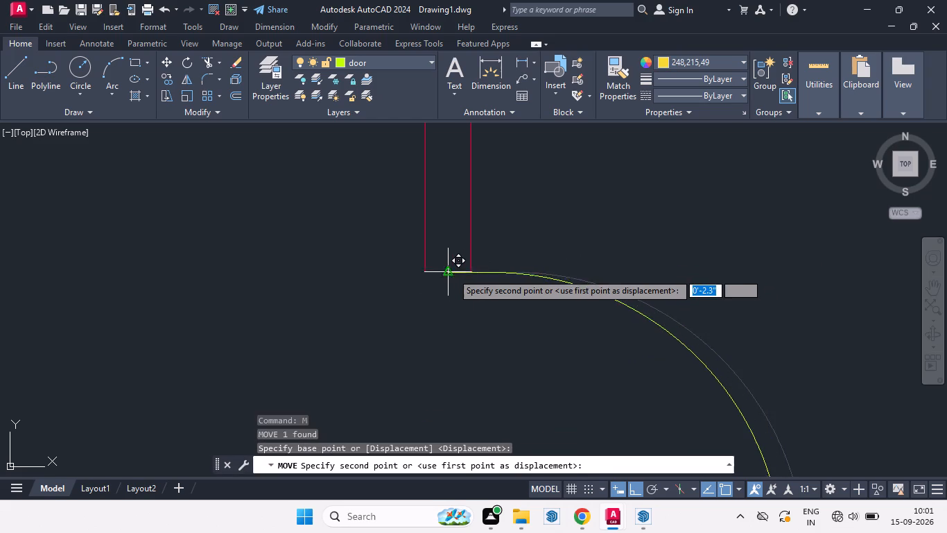
pyautogui.click(445, 273)
# Copy the south-central room's door by its hinge end onto the east jamb midpoint of the opening below the northwest room.
pyautogui.scroll(-3, 553, 221)
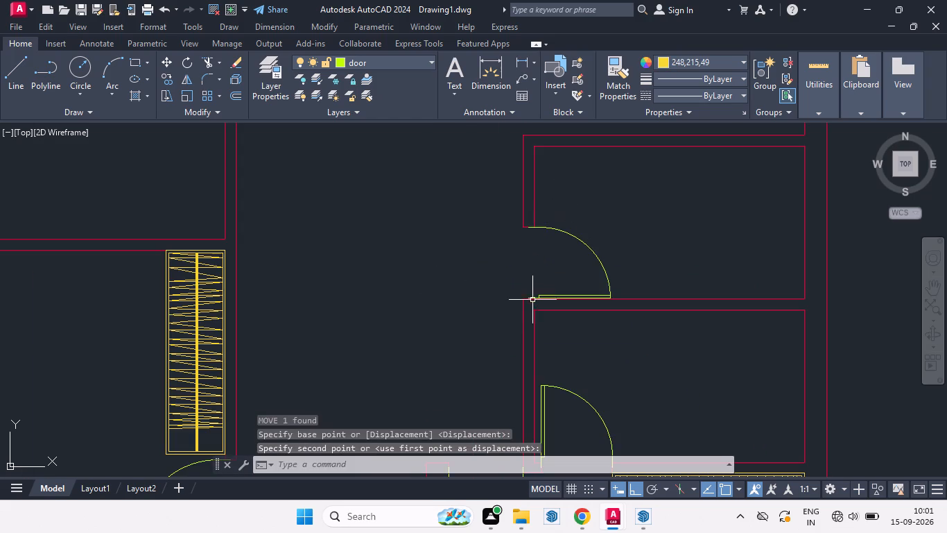
pyautogui.scroll(-2, 523, 275)
pyautogui.moveTo(532, 312); pyautogui.dragTo(489, 290, button='middle')
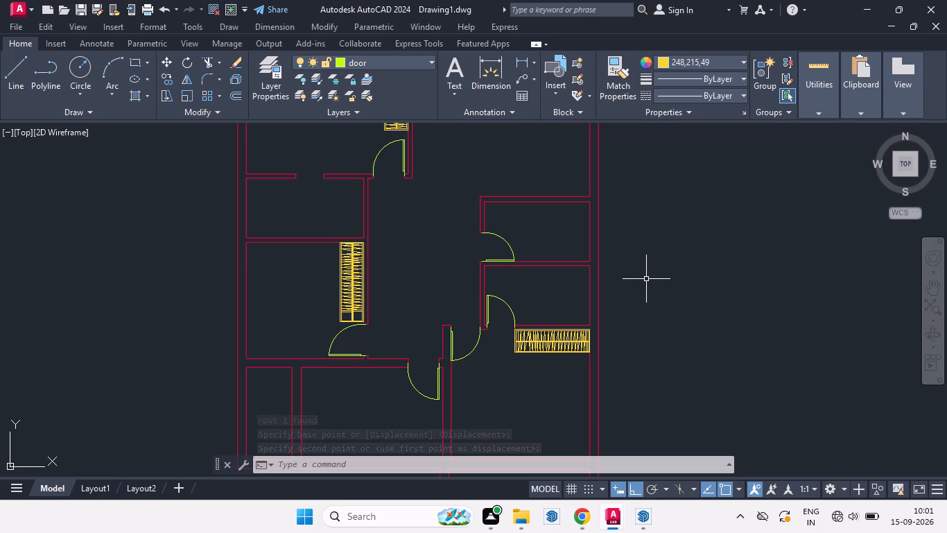
pyautogui.scroll(-1, 415, 268)
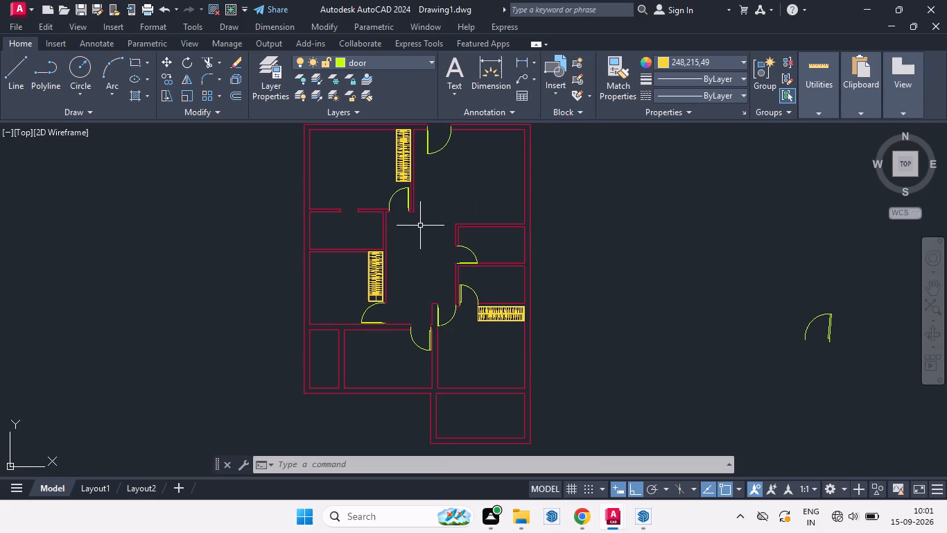
pyautogui.click(428, 341)
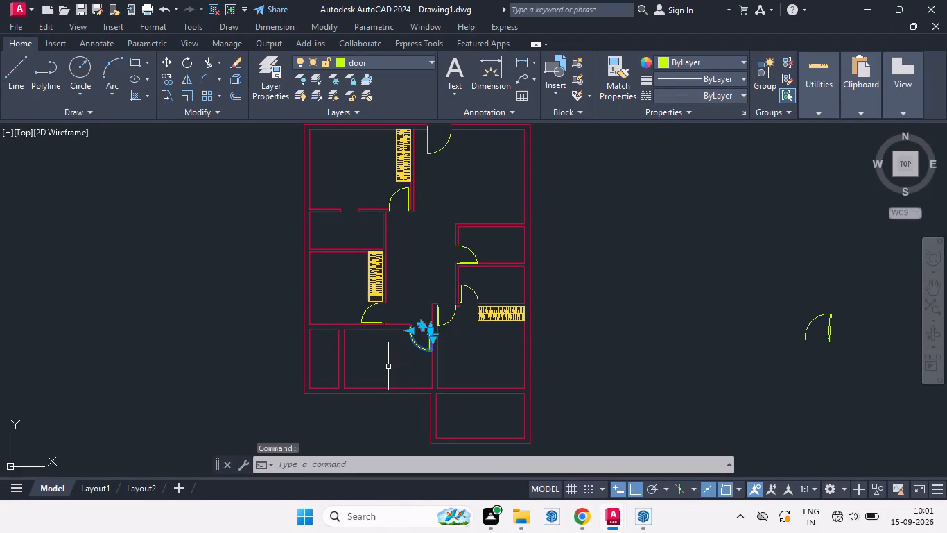
pyautogui.write('co')
pyautogui.press('Return')
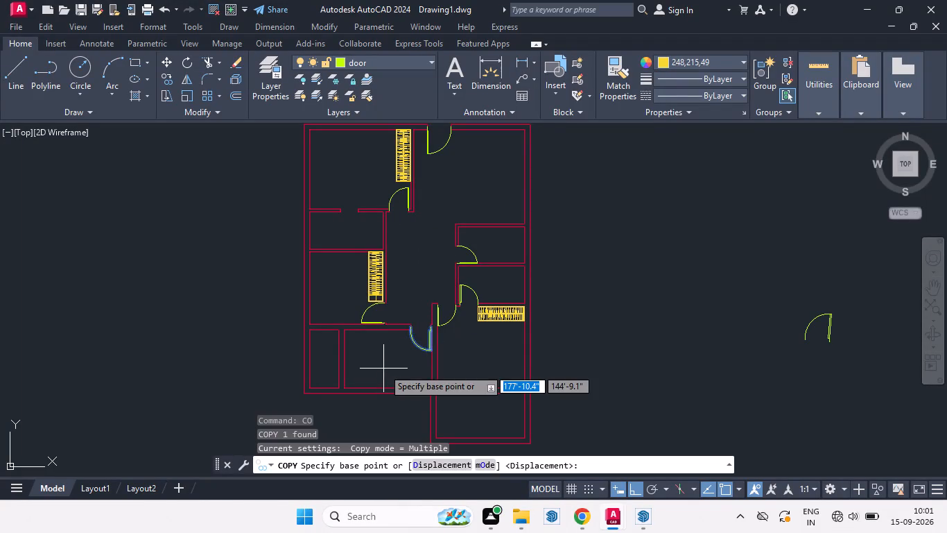
pyautogui.scroll(3, 426, 332)
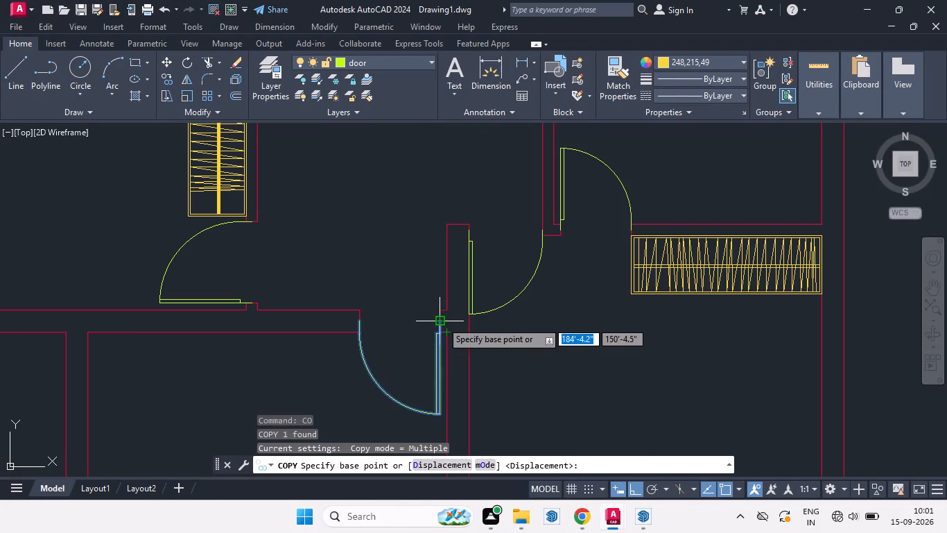
pyautogui.click(442, 321)
pyautogui.scroll(-4, 416, 344)
pyautogui.scroll(4, 374, 261)
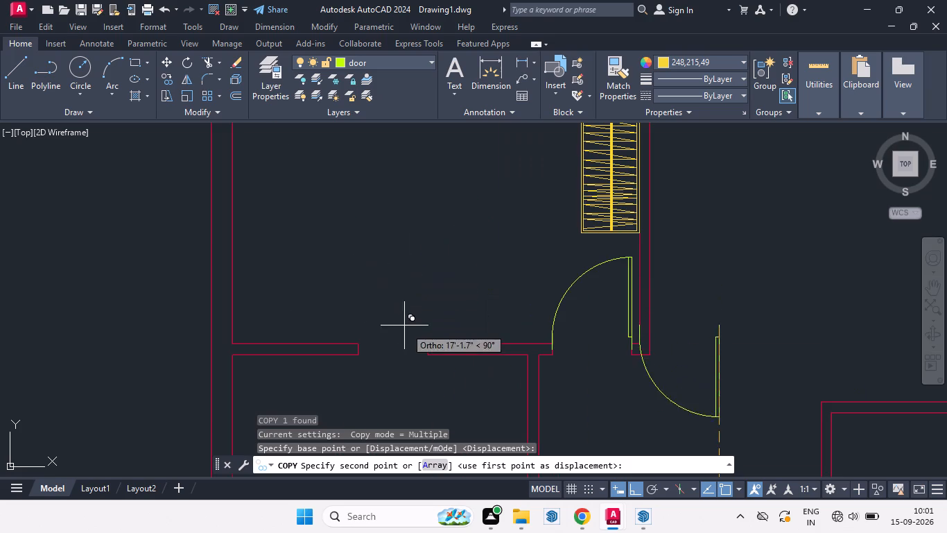
pyautogui.scroll(3, 417, 355)
pyautogui.click(446, 339)
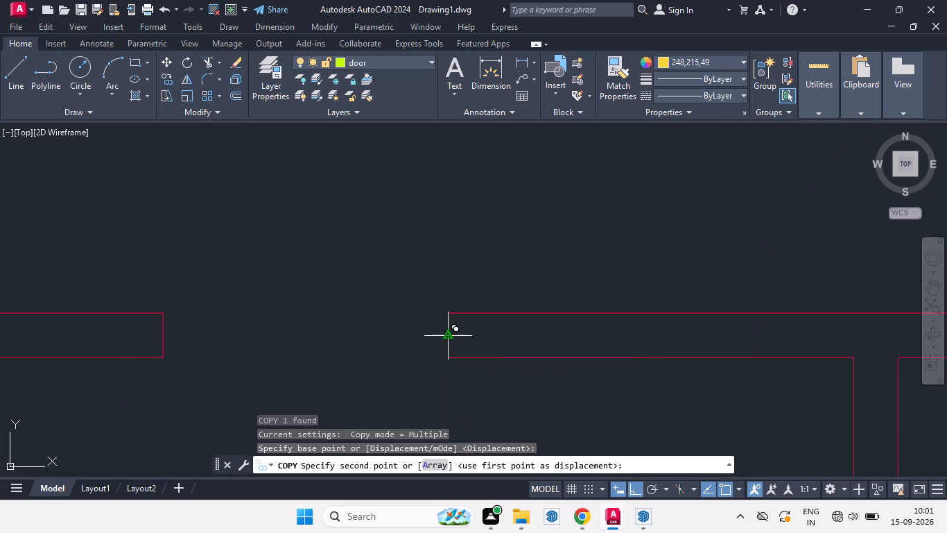
pyautogui.scroll(-3, 423, 237)
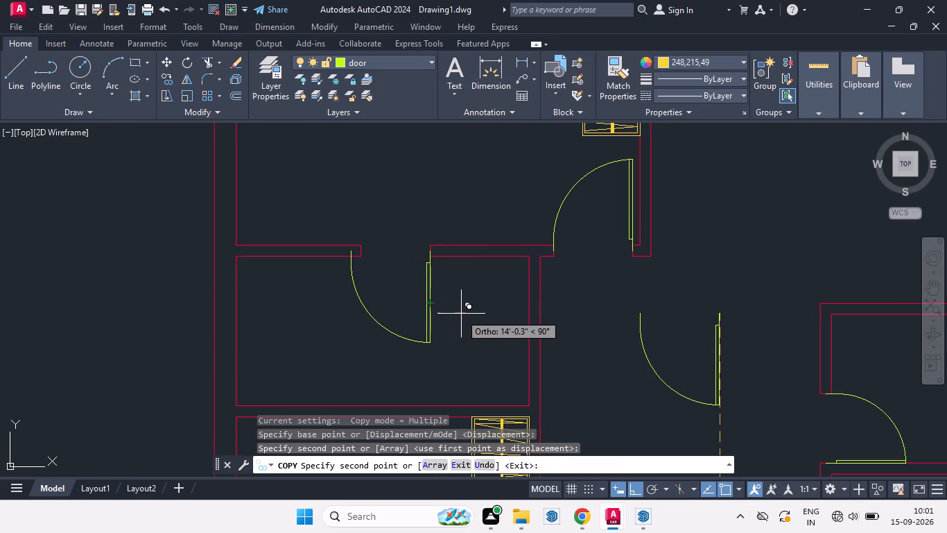
pyautogui.press('space')
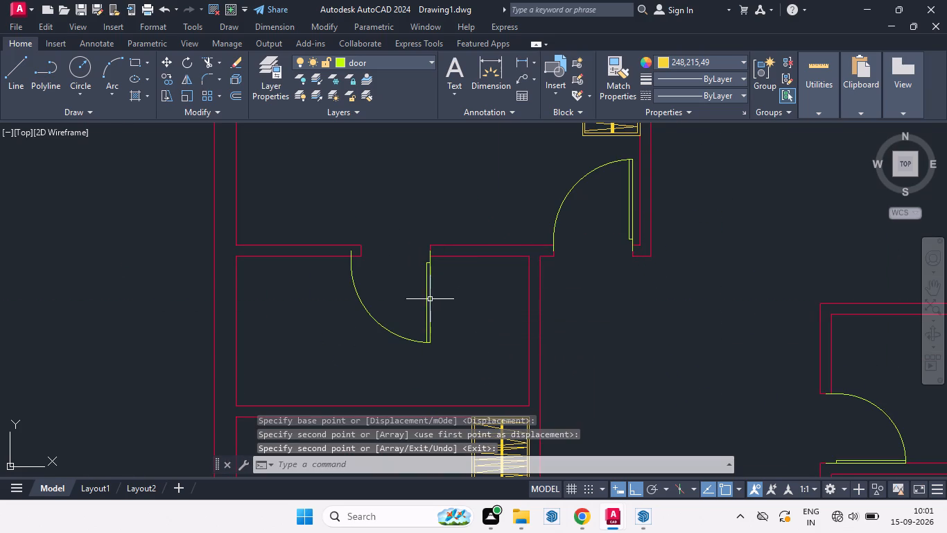
# Scale the copied door below the northwest room about its hinge end so its arc meets the opening's west jamb.
pyautogui.click(430, 299)
pyautogui.write('sc')
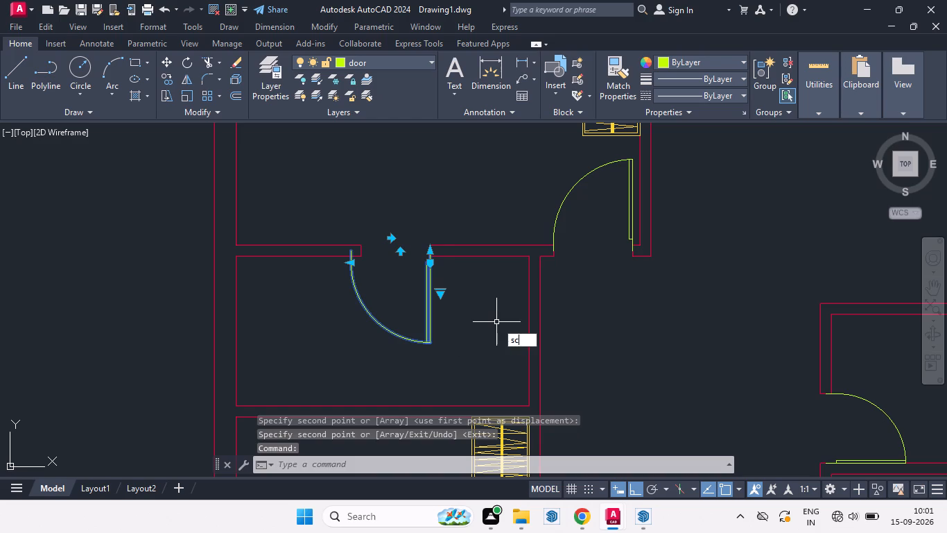
pyautogui.press('Return')
pyautogui.scroll(3, 466, 253)
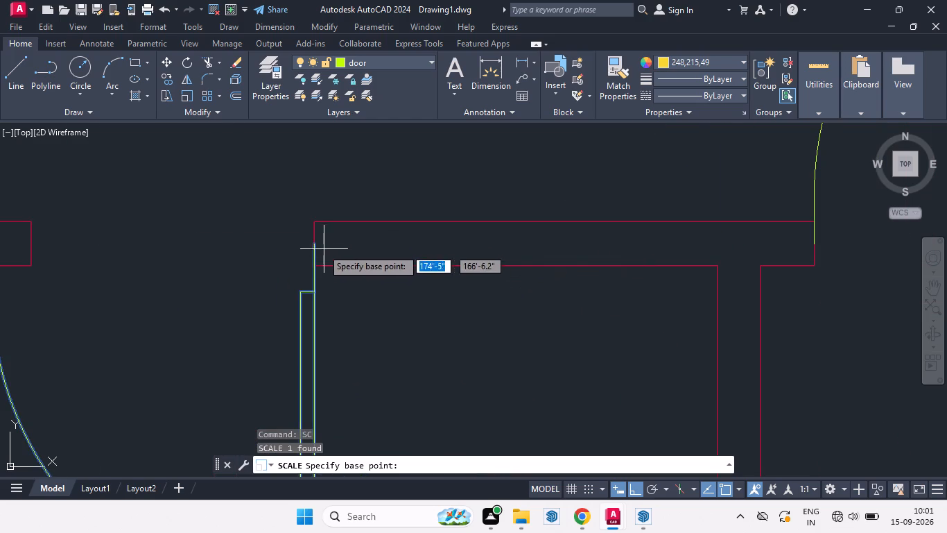
pyautogui.click(314, 245)
pyautogui.scroll(-2, 419, 244)
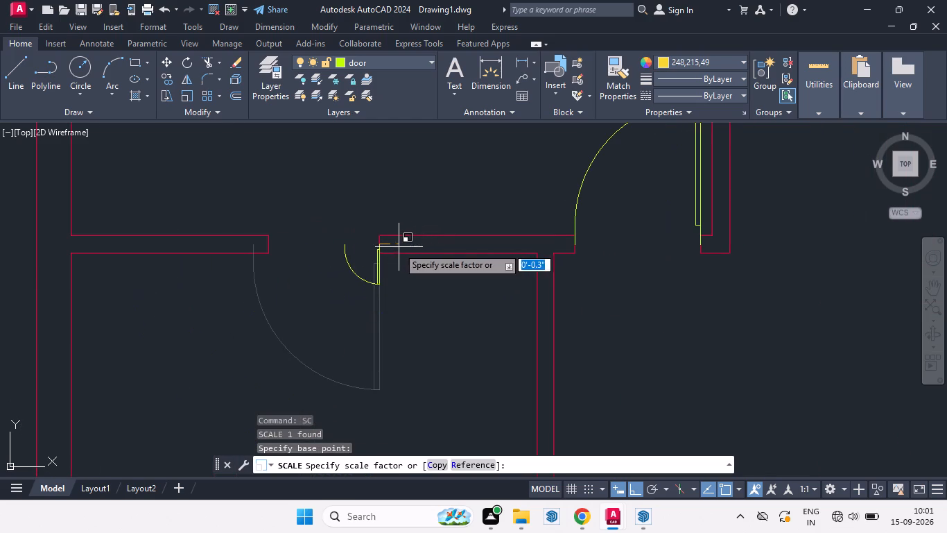
pyautogui.scroll(1, 315, 258)
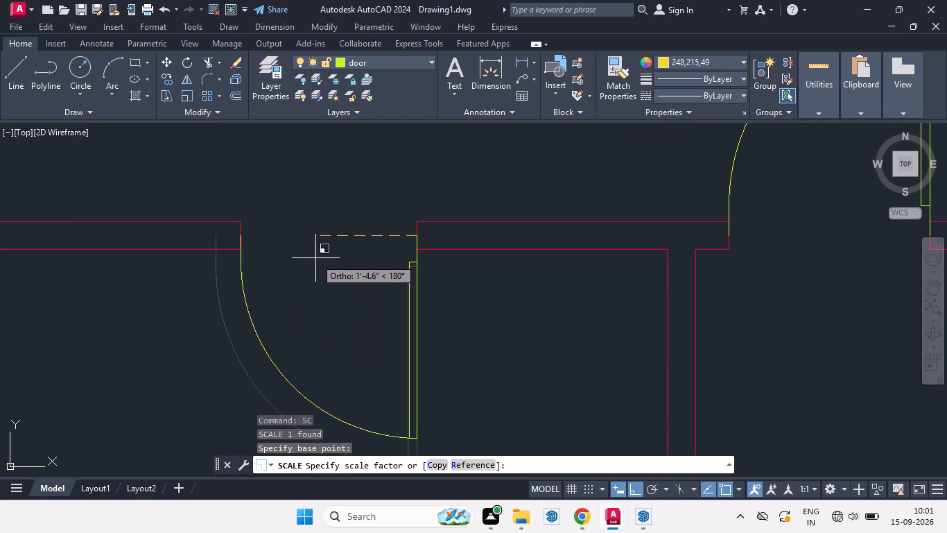
pyautogui.scroll(2, 314, 258)
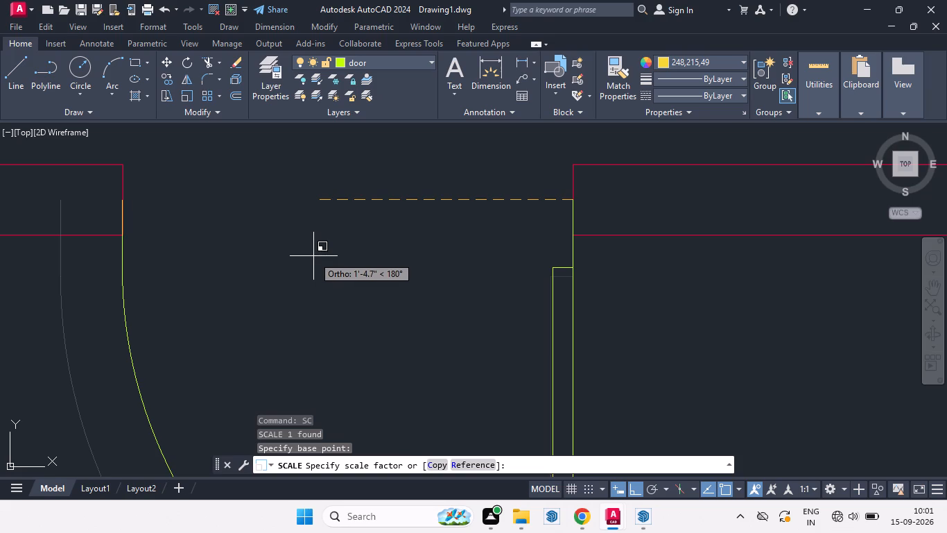
pyautogui.click(313, 256)
# Erase the spare door block lying outside the floor plan, east of the building.
pyautogui.scroll(-4, 317, 297)
pyautogui.scroll(-6, 357, 228)
pyautogui.scroll(2, 460, 285)
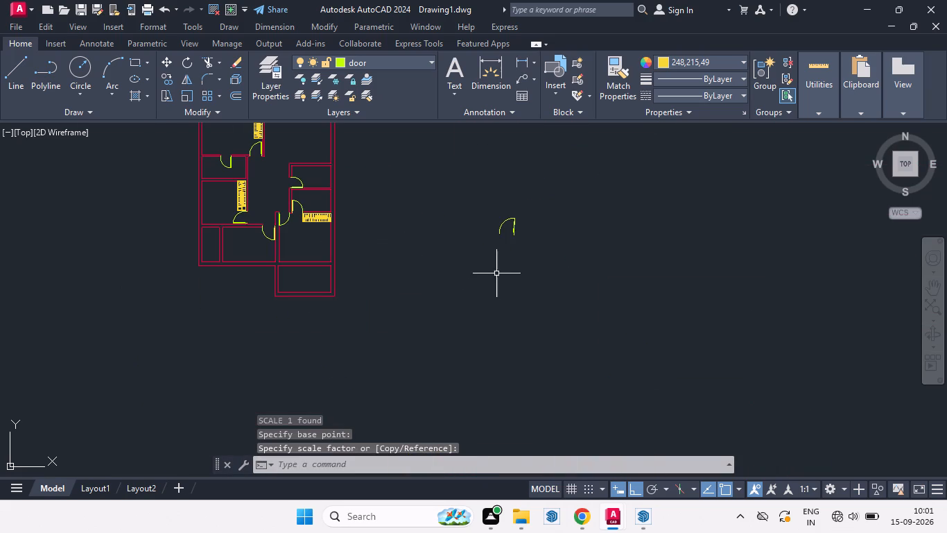
pyautogui.moveTo(457, 198); pyautogui.dragTo(610, 387)
pyautogui.moveTo(433, 189); pyautogui.dragTo(439, 191)
pyautogui.click(557, 293)
pyautogui.press('Delete')
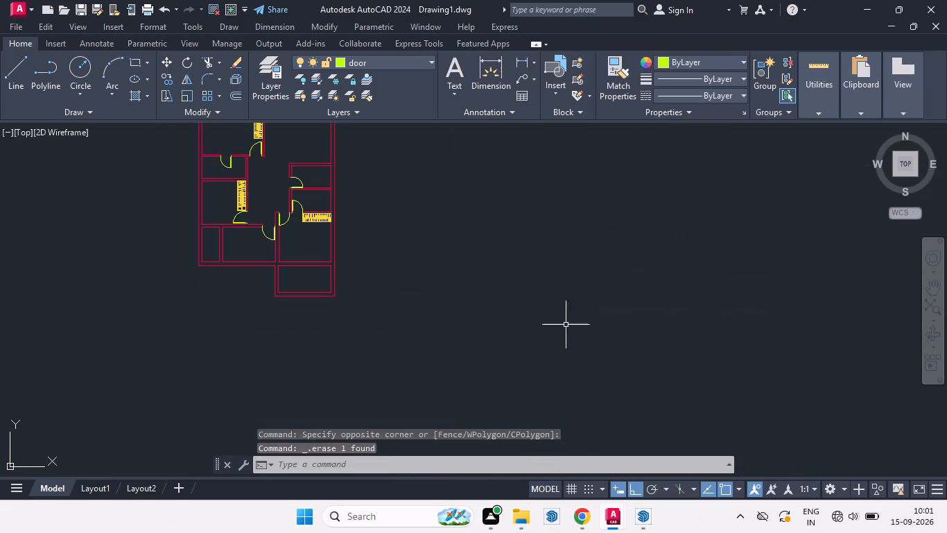
# Draw lines from the south-central room's inner southeast corner: 2' north, about 3' west to align with the door opening's west jamb, and south past the wall.
pyautogui.scroll(-1, 392, 425)
pyautogui.scroll(2, 300, 269)
pyautogui.moveTo(346, 279); pyautogui.dragTo(451, 257, button='middle')
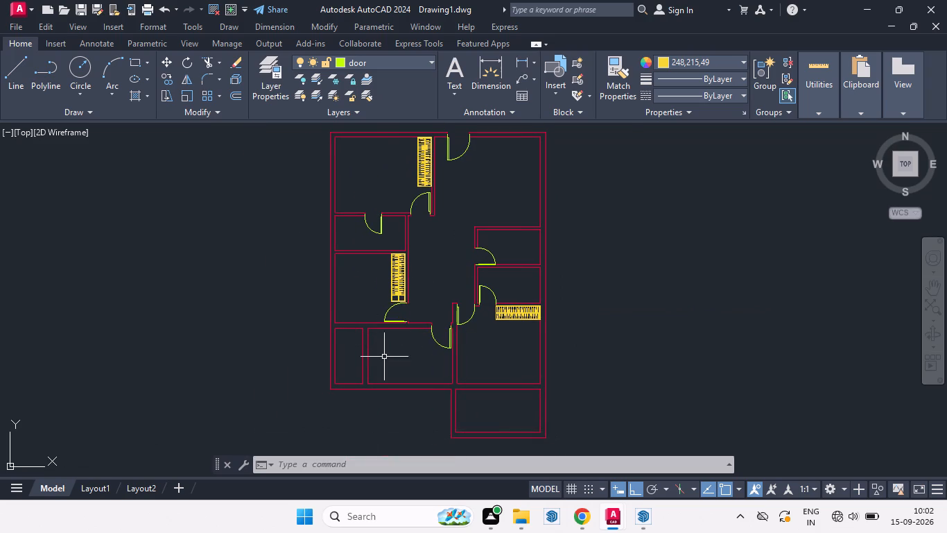
pyautogui.scroll(1, 384, 357)
pyautogui.moveTo(388, 354); pyautogui.dragTo(354, 307, button='middle')
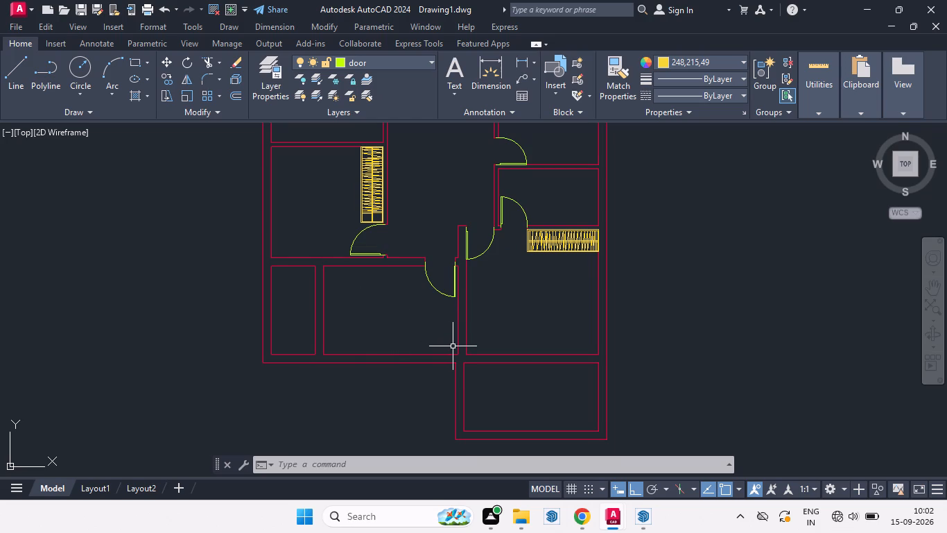
pyautogui.scroll(1, 461, 344)
pyautogui.moveTo(426, 348); pyautogui.dragTo(360, 337, button='middle')
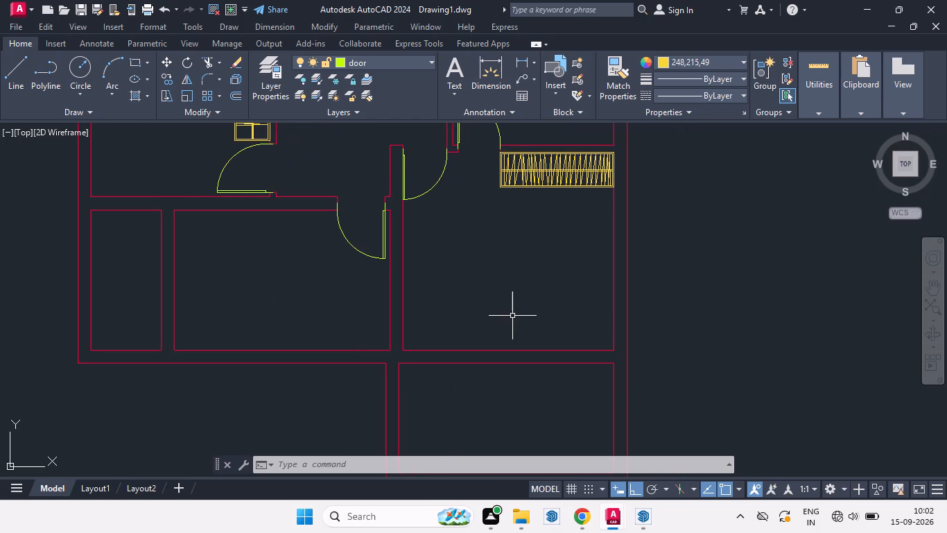
pyautogui.press('l')
pyautogui.press('Return')
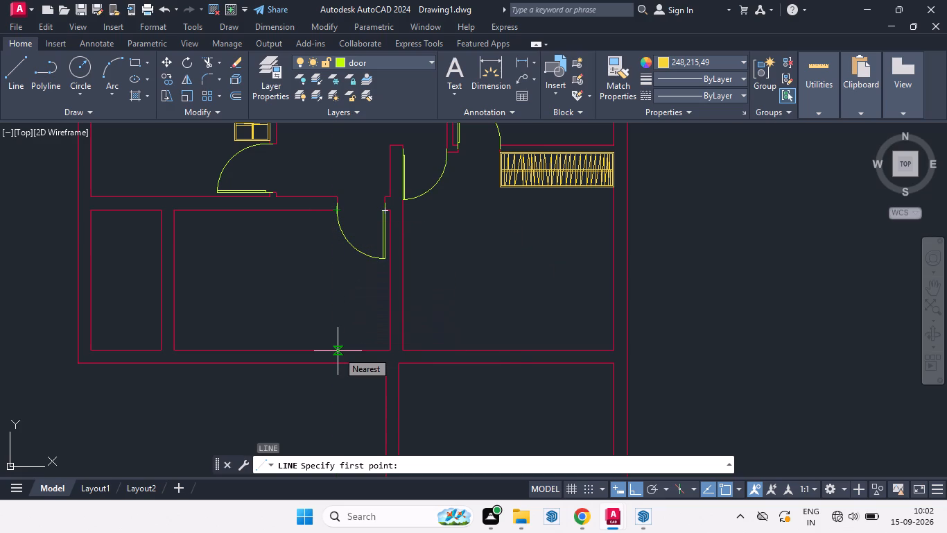
pyautogui.click(390, 347)
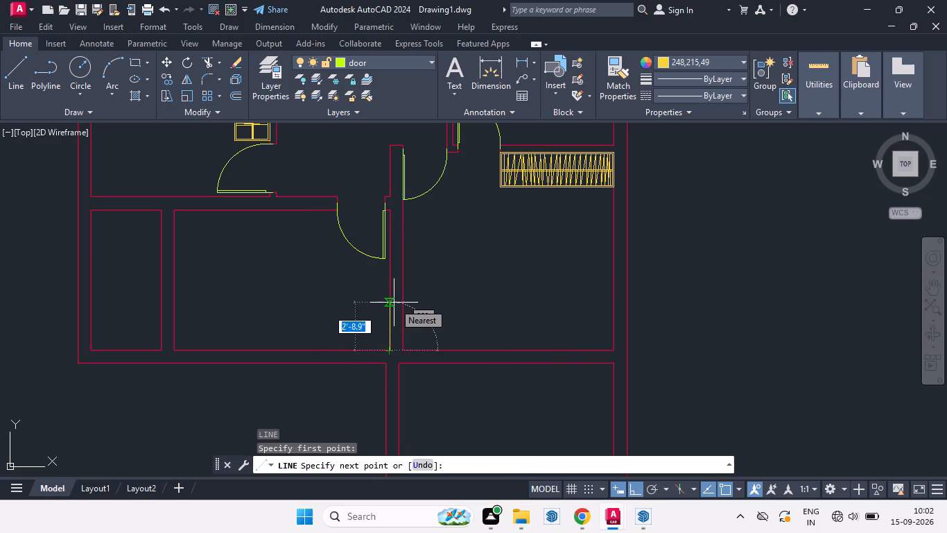
pyautogui.write("2'")
pyautogui.press('Return')
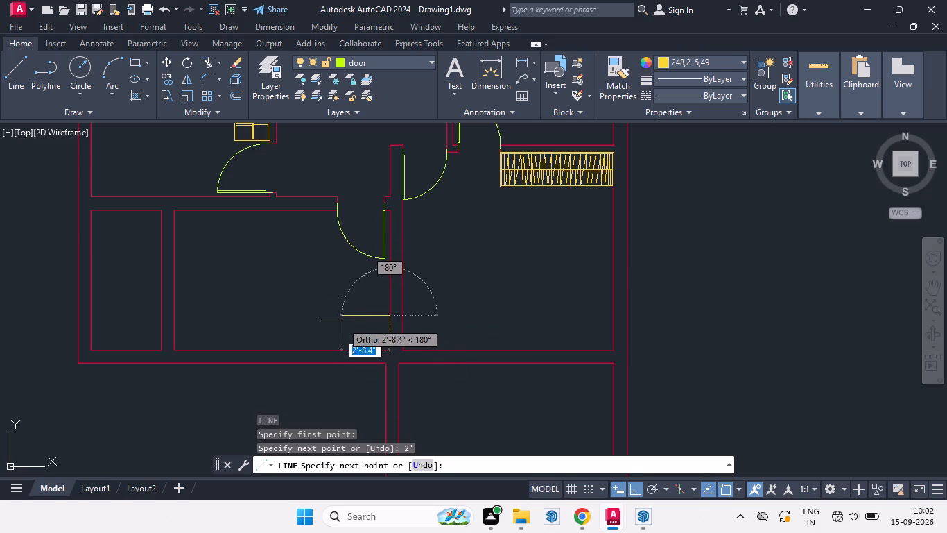
pyautogui.scroll(1, 342, 316)
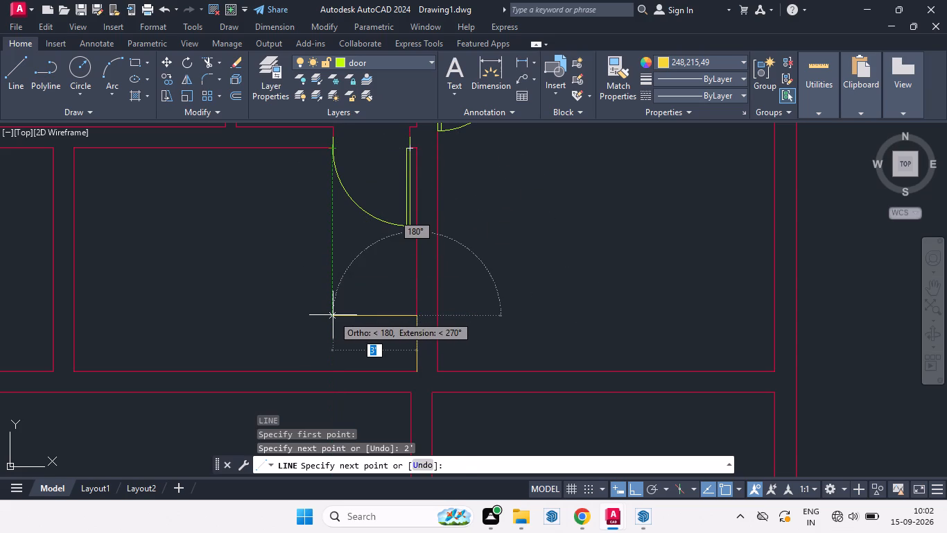
pyautogui.click(333, 315)
pyautogui.scroll(-2, 339, 366)
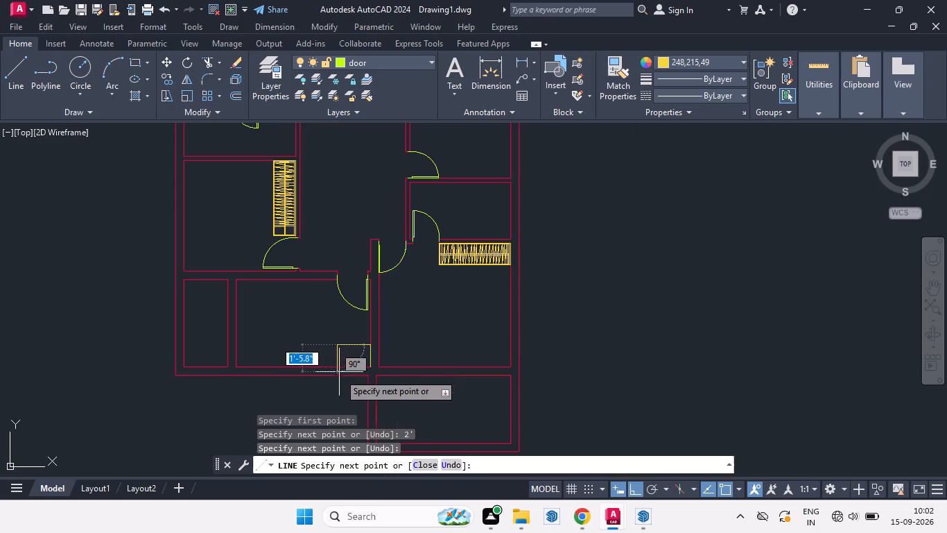
pyautogui.click(339, 407)
pyautogui.press('space')
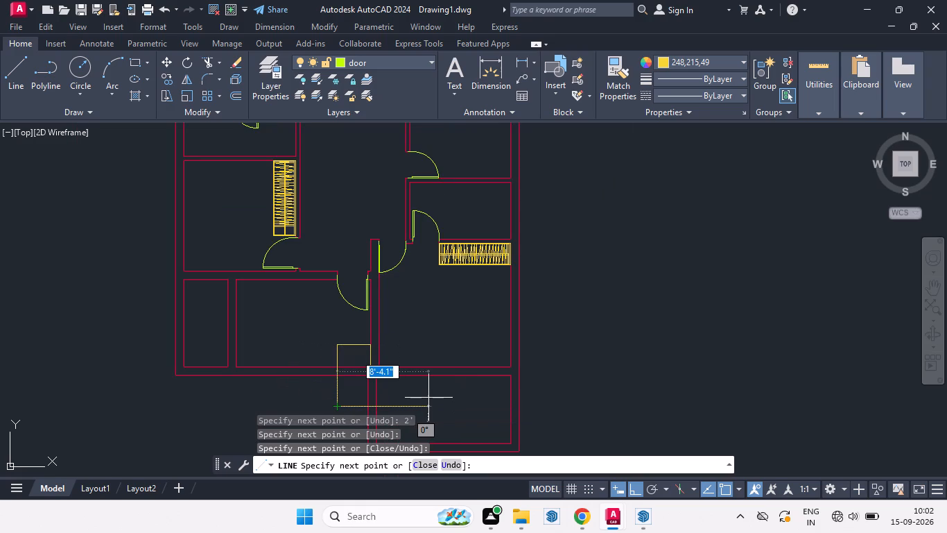
# Trim the overhanging end of the new vertical line back to the room's south inner wall face.
pyautogui.write('tr')
pyautogui.press('Return')
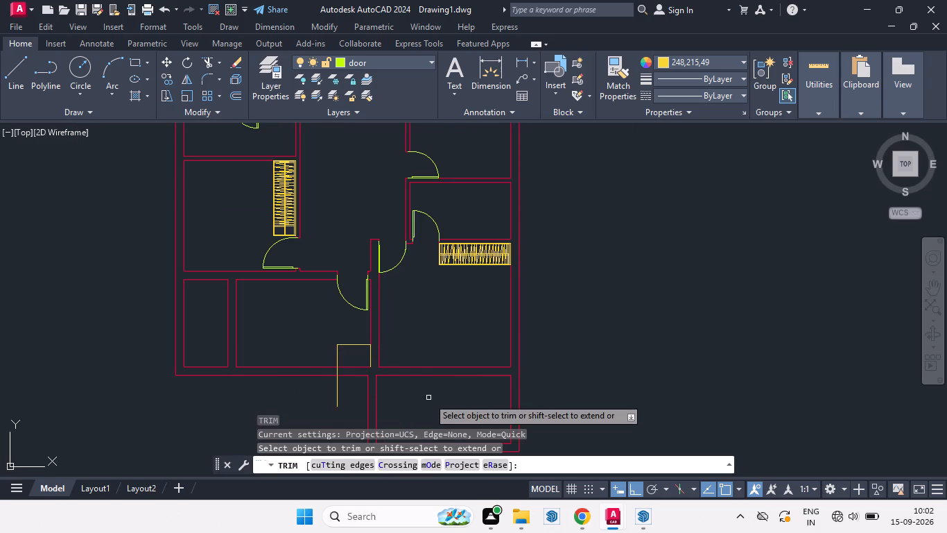
pyautogui.scroll(2, 311, 401)
pyautogui.click(366, 373)
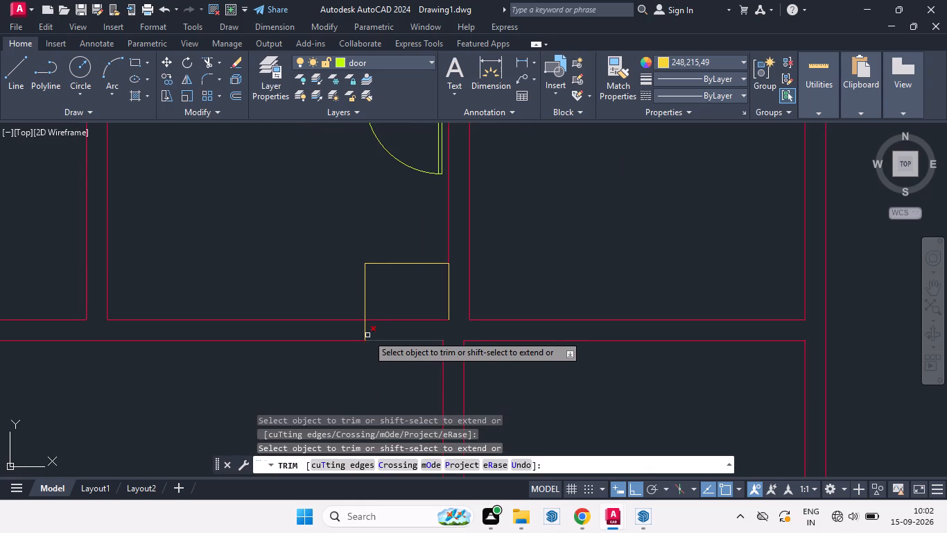
pyautogui.click(367, 327)
pyautogui.scroll(-1, 363, 389)
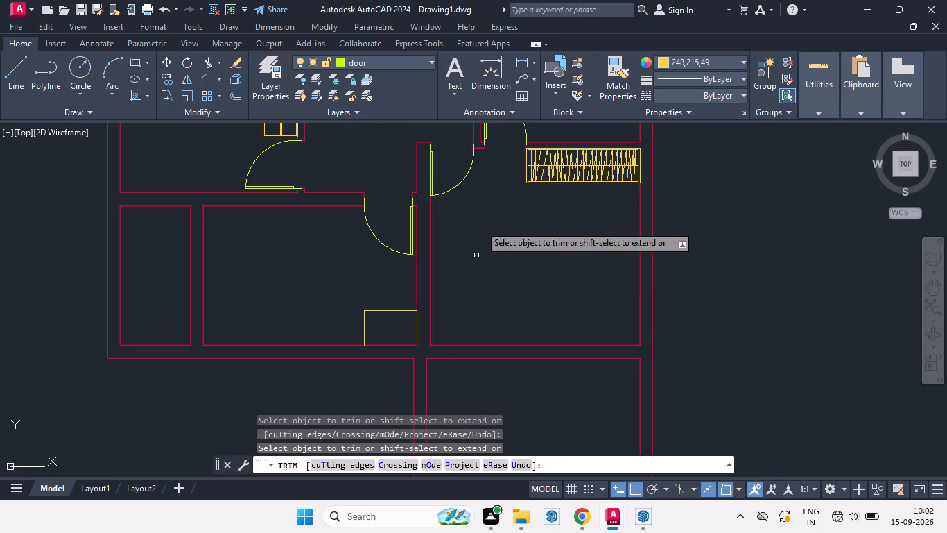
pyautogui.click(742, 59)
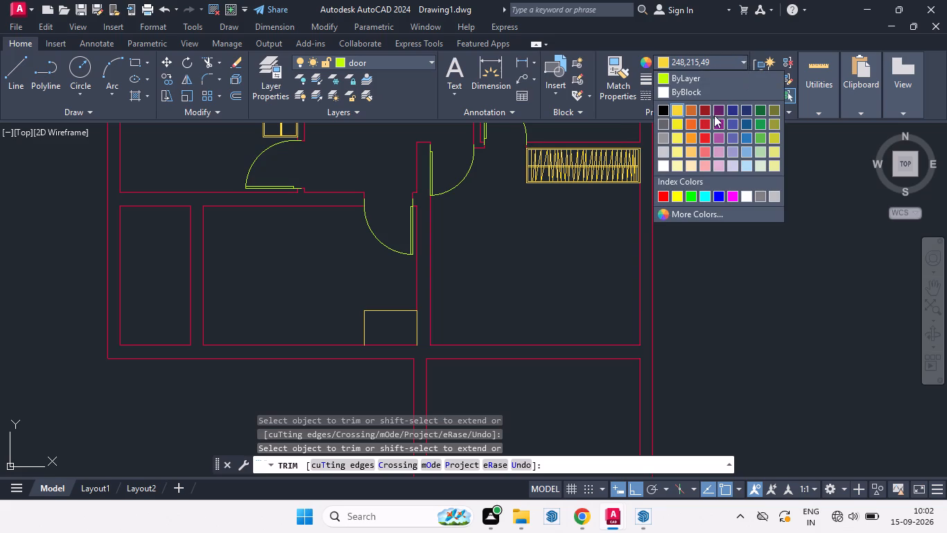
pyautogui.click(718, 305)
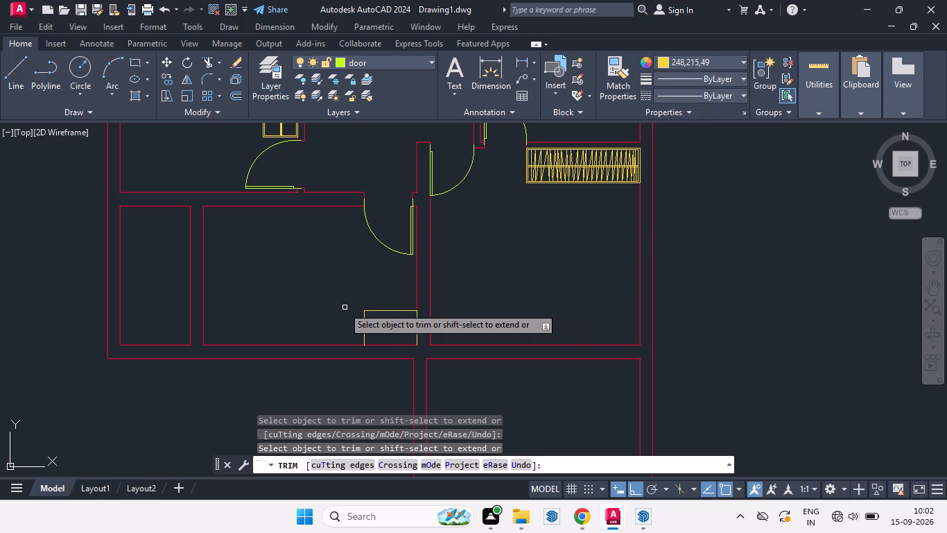
pyautogui.press('space')
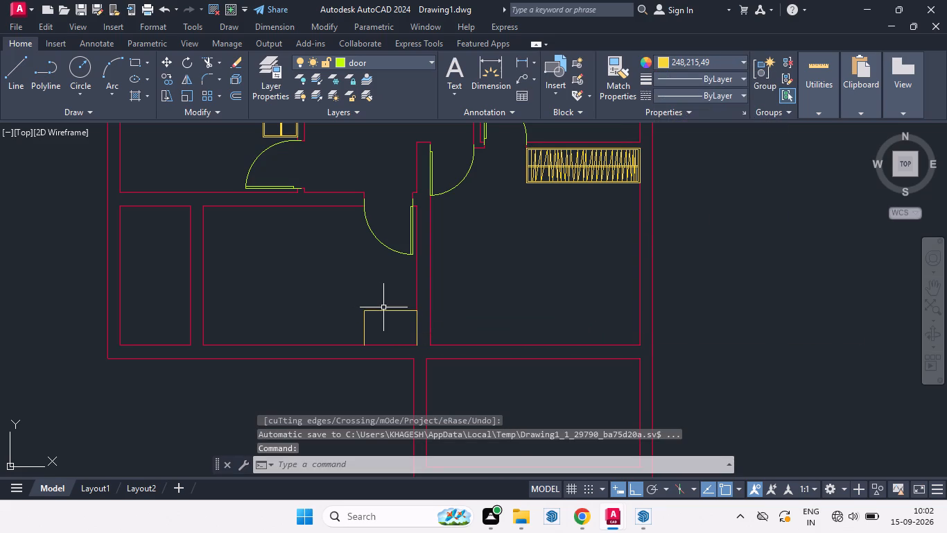
# Set the colour of the three lines of the corner rectangle to 175,217,170.
pyautogui.click(383, 312)
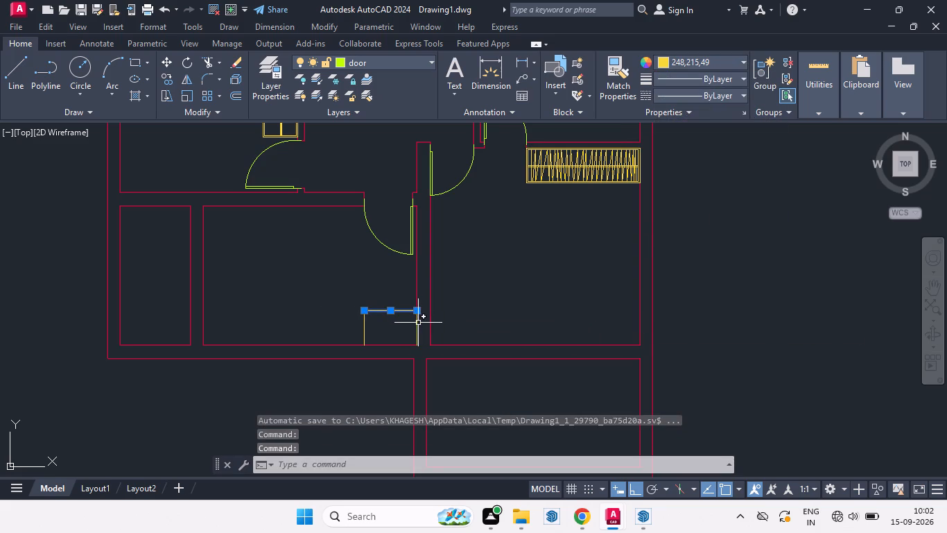
pyautogui.click(418, 323)
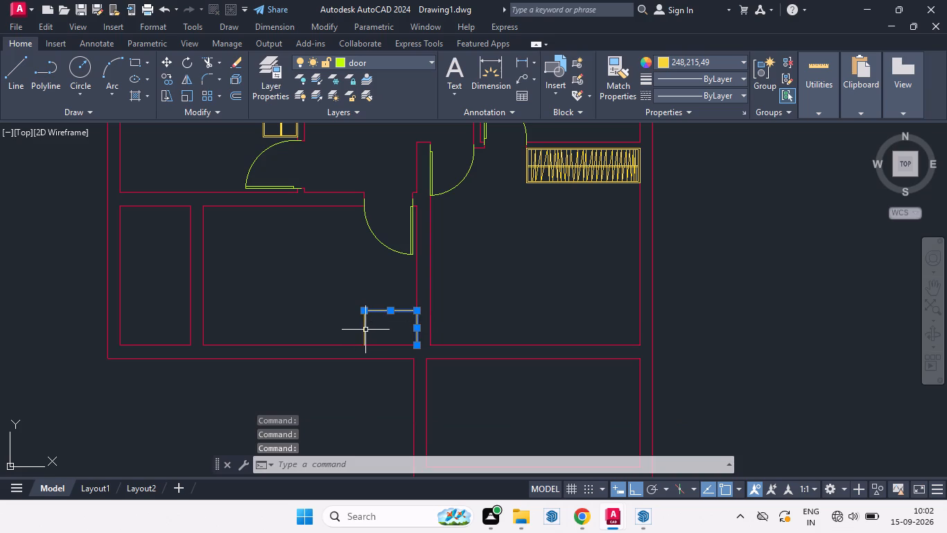
pyautogui.click(365, 330)
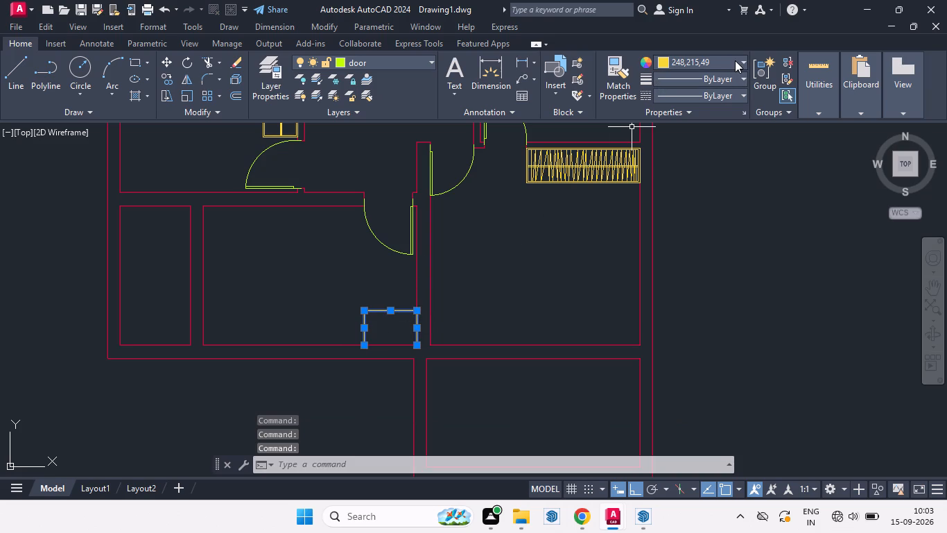
pyautogui.click(736, 60)
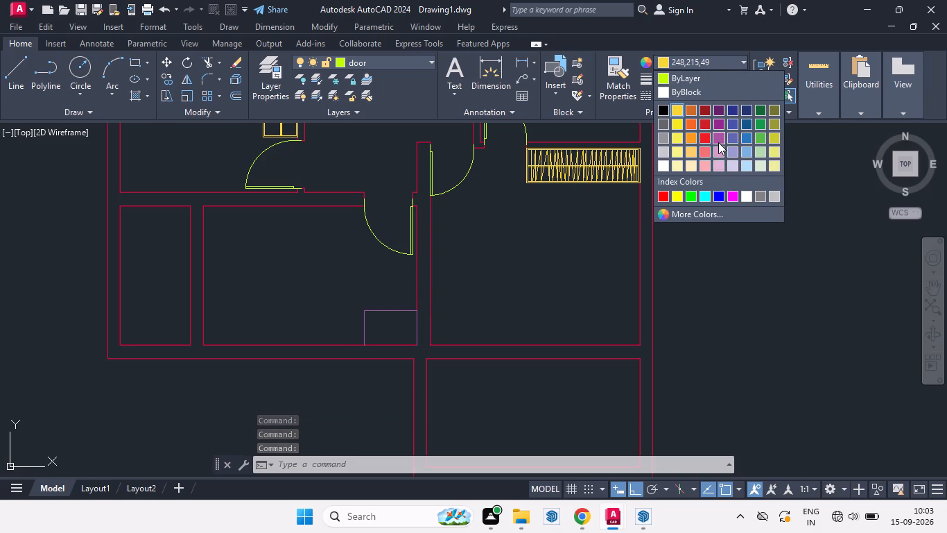
pyautogui.click(761, 151)
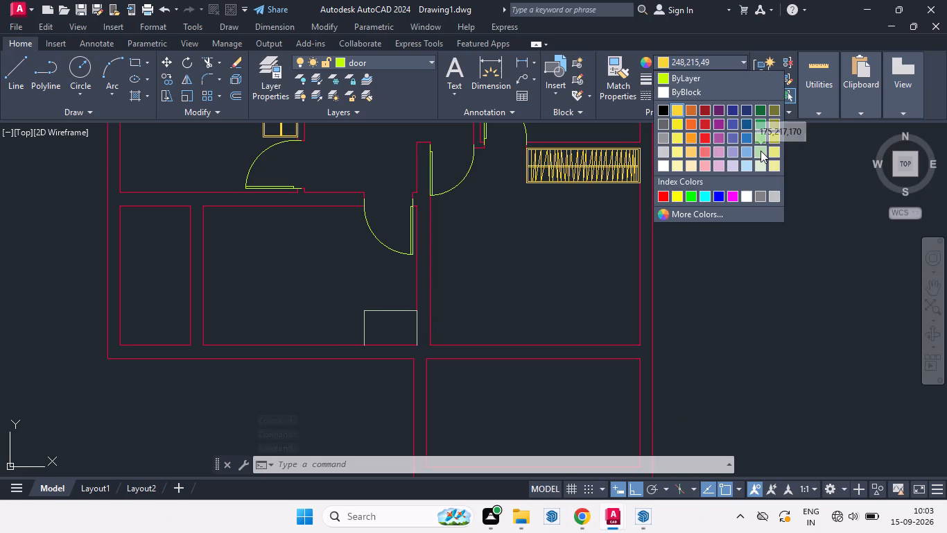
pyautogui.press('Escape')
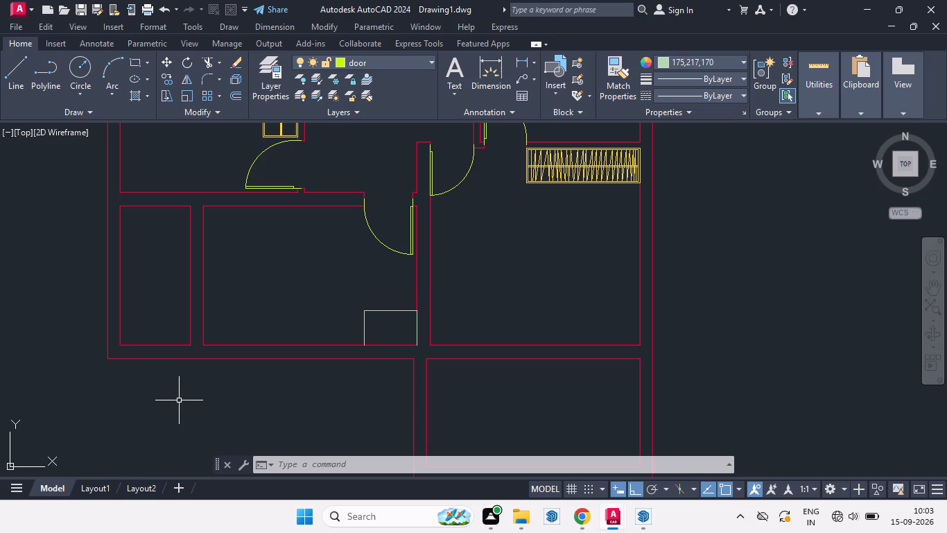
# Draw a horizontal line from the corner rectangle's northwest corner westward, past the south-central room's west wall into the adjoining narrow room.
pyautogui.scroll(1, 373, 331)
pyautogui.moveTo(373, 331); pyautogui.dragTo(358, 343, button='middle')
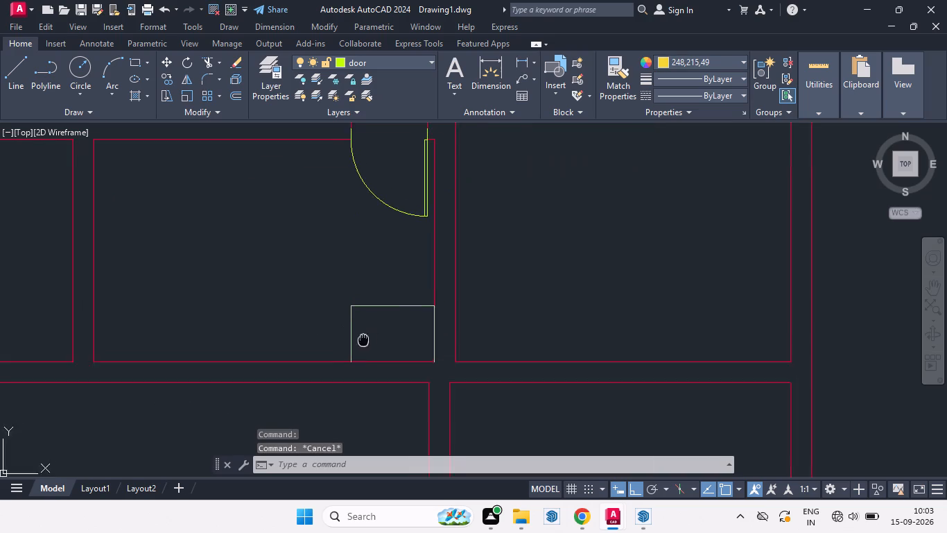
pyautogui.moveTo(358, 343); pyautogui.dragTo(353, 347, button='middle')
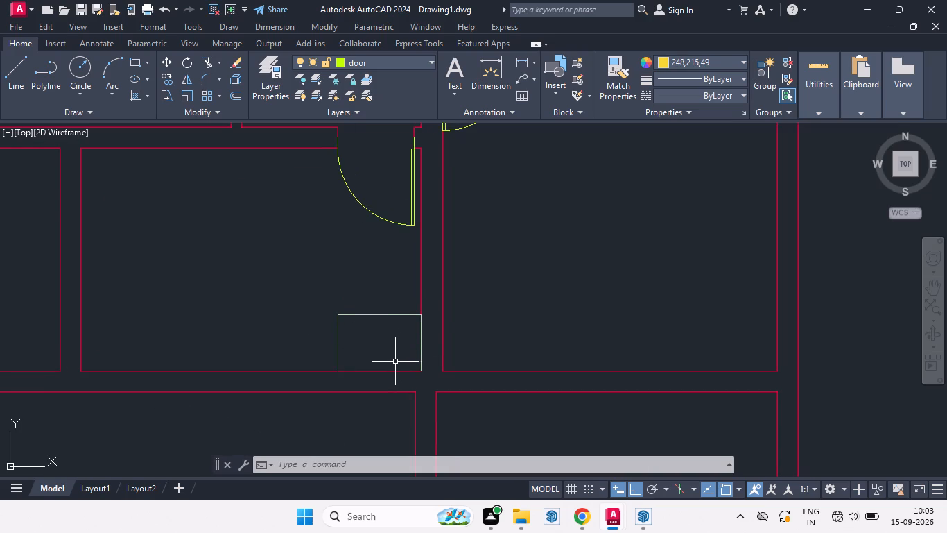
pyautogui.scroll(-1, 420, 353)
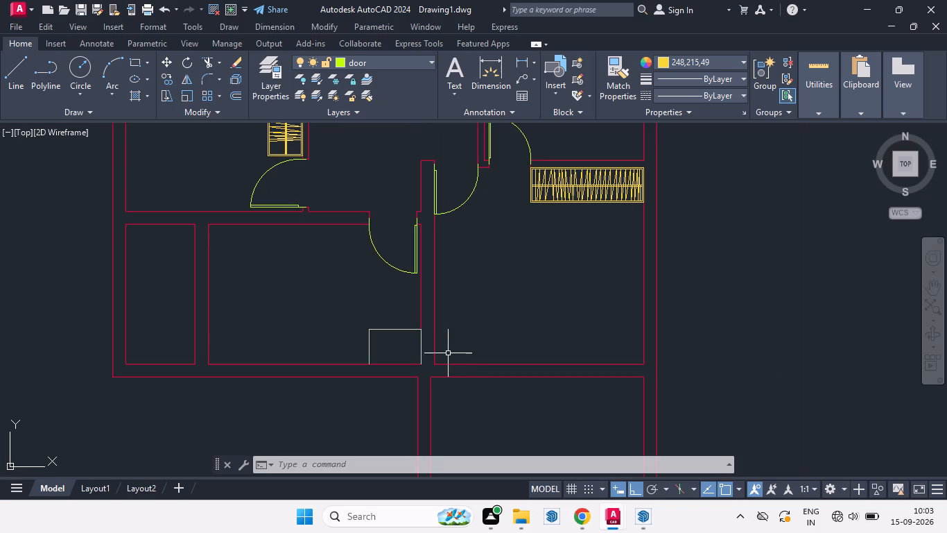
pyautogui.press('l')
pyautogui.press('Return')
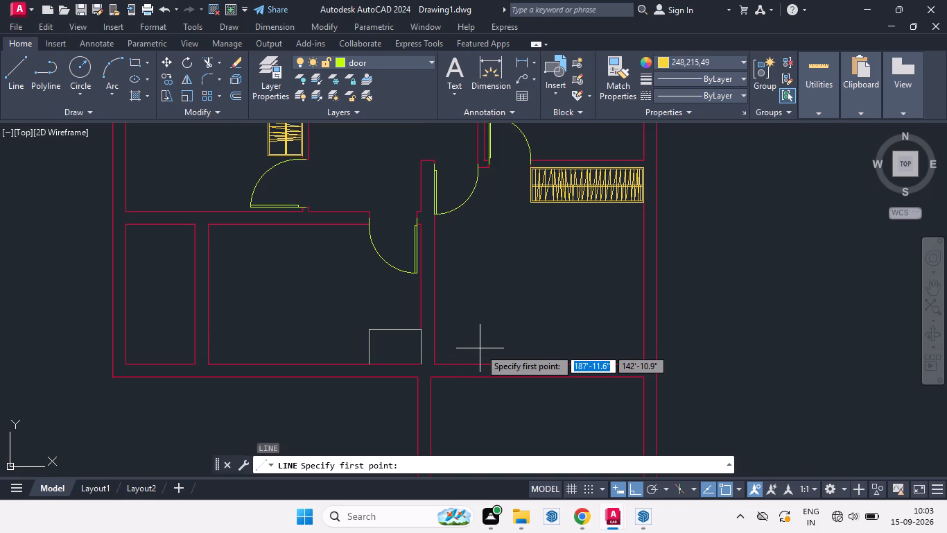
pyautogui.click(368, 333)
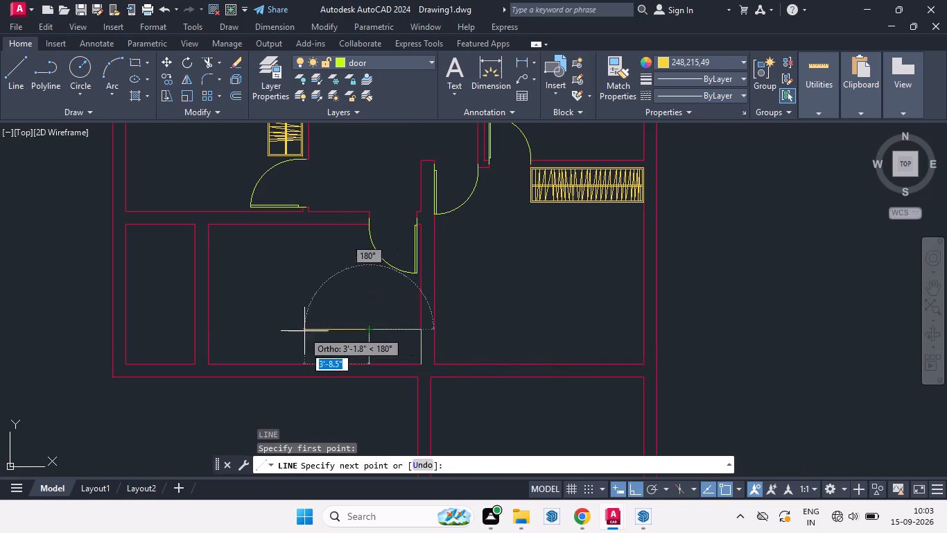
pyautogui.scroll(1, 216, 332)
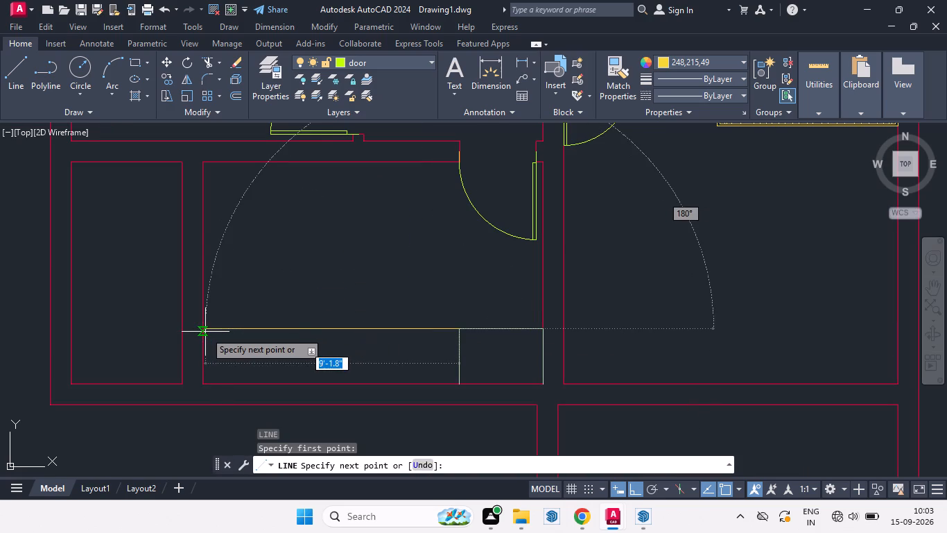
pyautogui.click(143, 325)
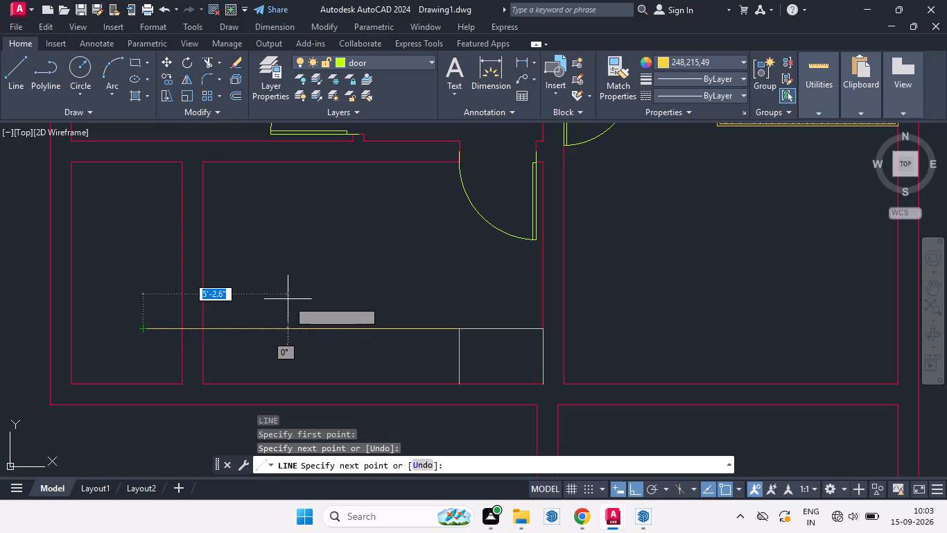
pyautogui.press('space')
# Trim the parts of the new horizontal line beyond the south-central room's inner west wall face.
pyautogui.write('tr')
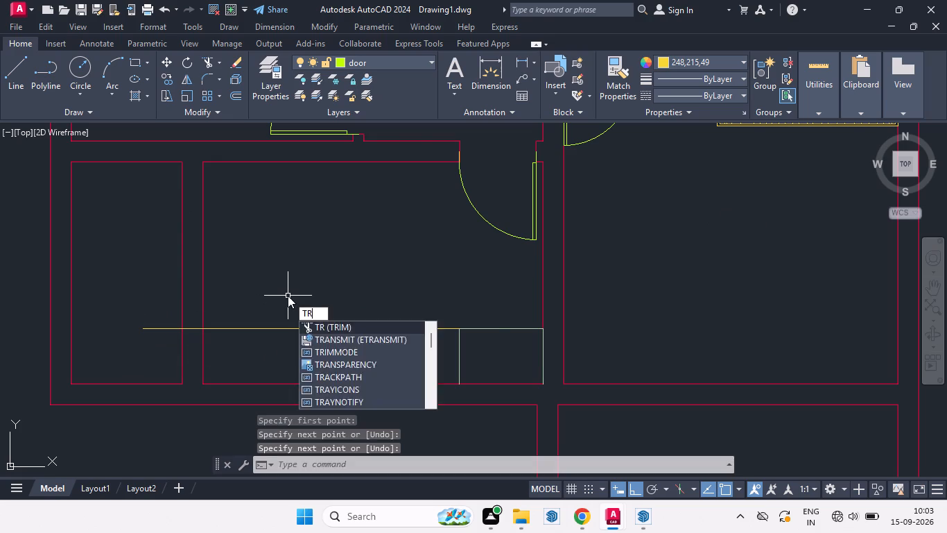
pyautogui.press('Return')
pyautogui.click(194, 330)
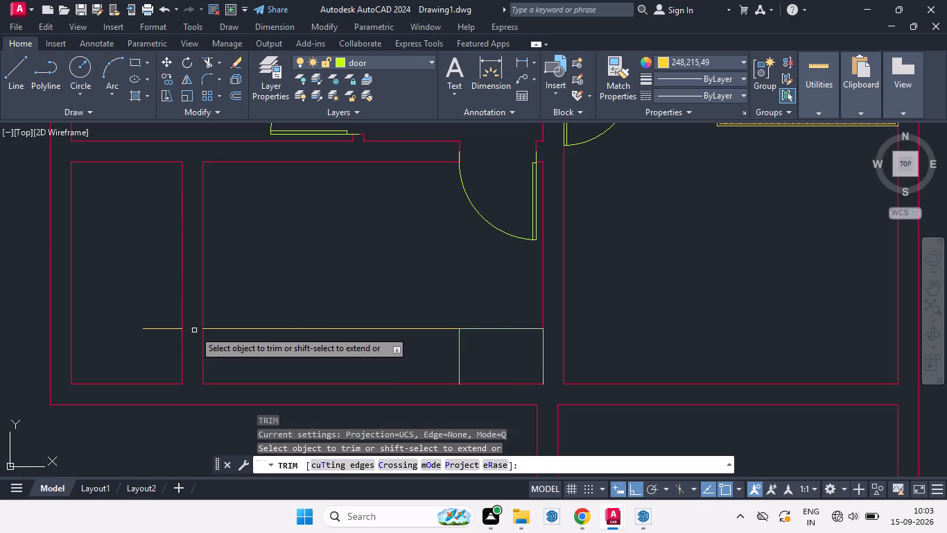
pyautogui.click(159, 328)
pyautogui.press('space')
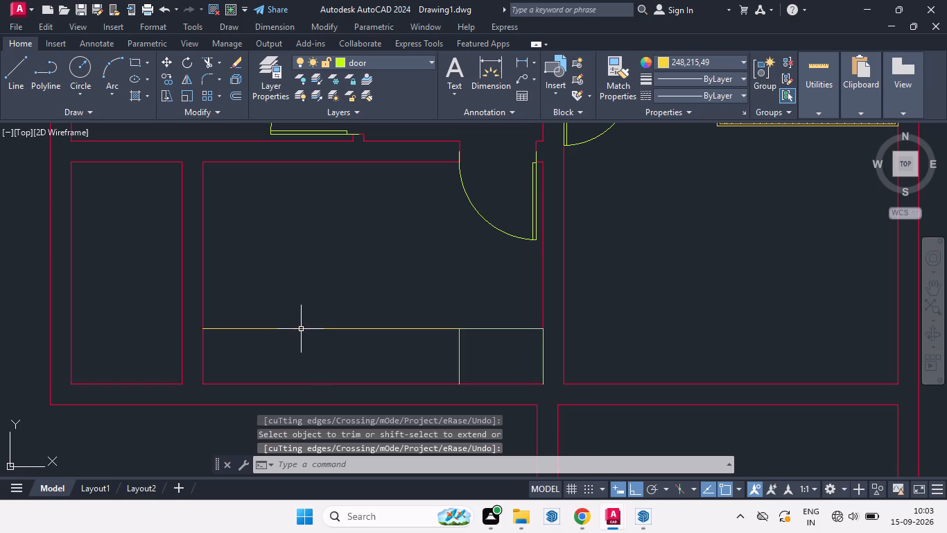
# Set the colour of the horizontal line west of the corner rectangle to cyan.
pyautogui.click(301, 330)
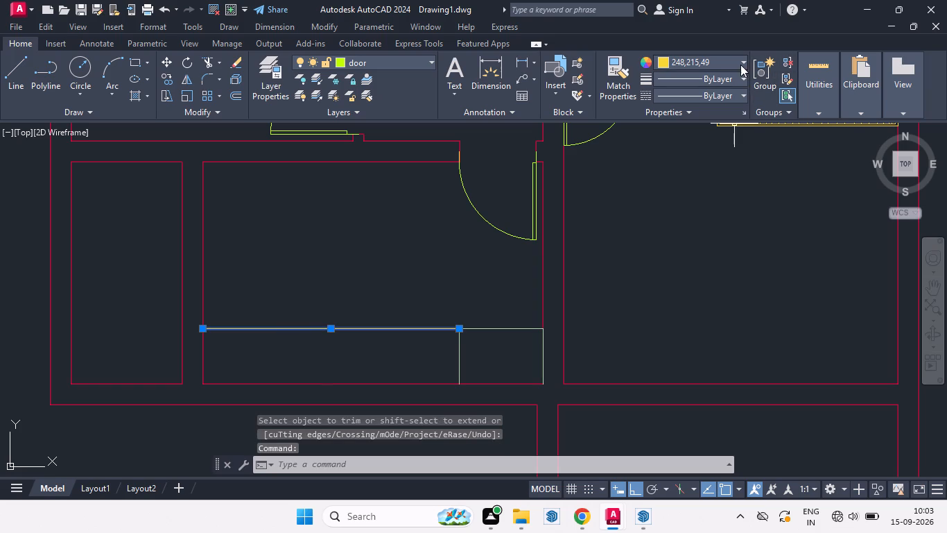
pyautogui.click(740, 58)
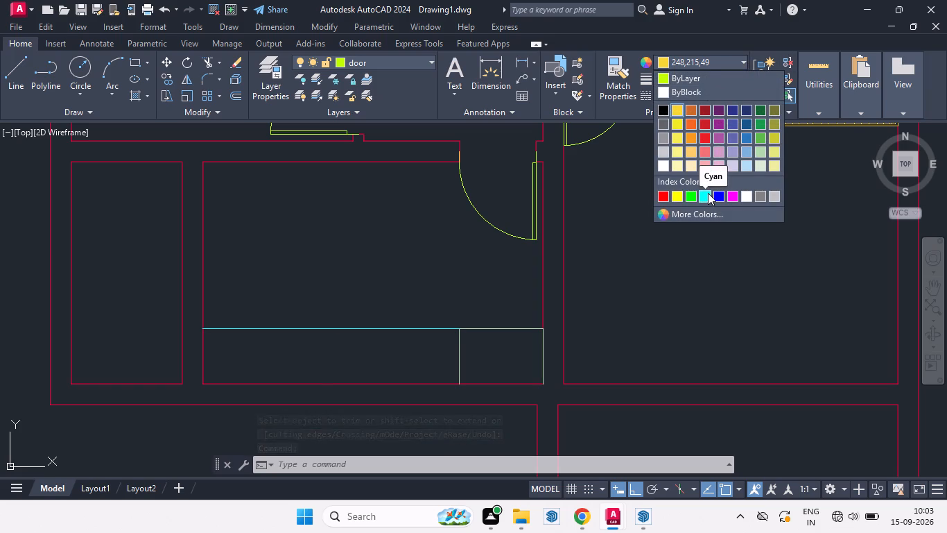
pyautogui.click(708, 193)
pyautogui.press('Escape')
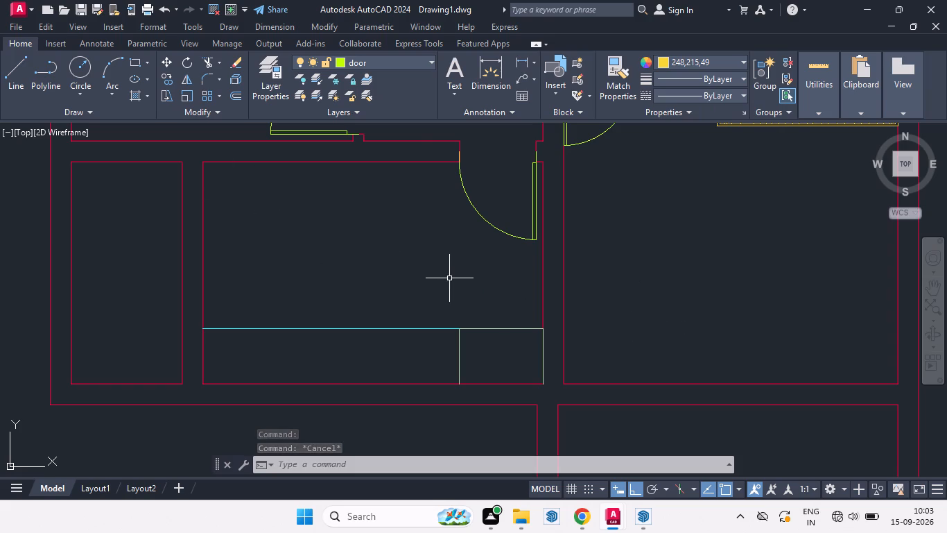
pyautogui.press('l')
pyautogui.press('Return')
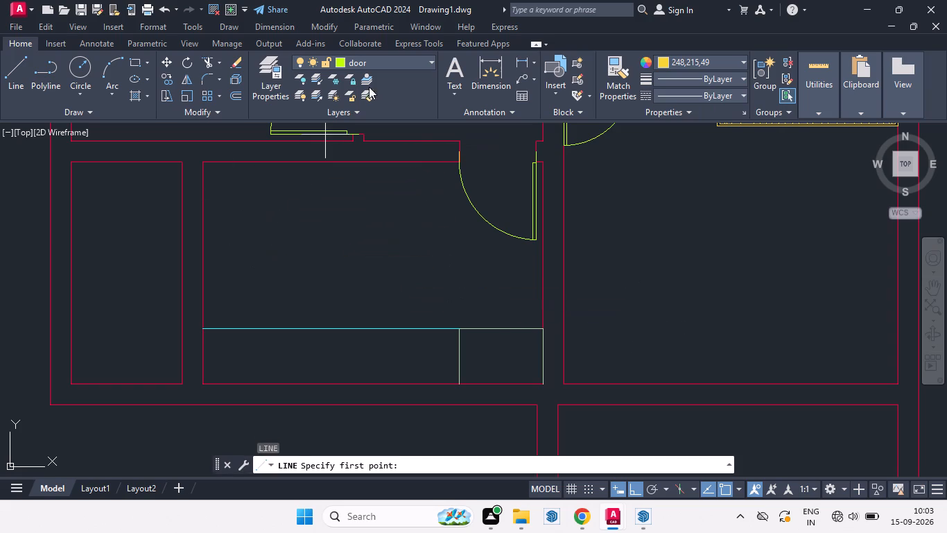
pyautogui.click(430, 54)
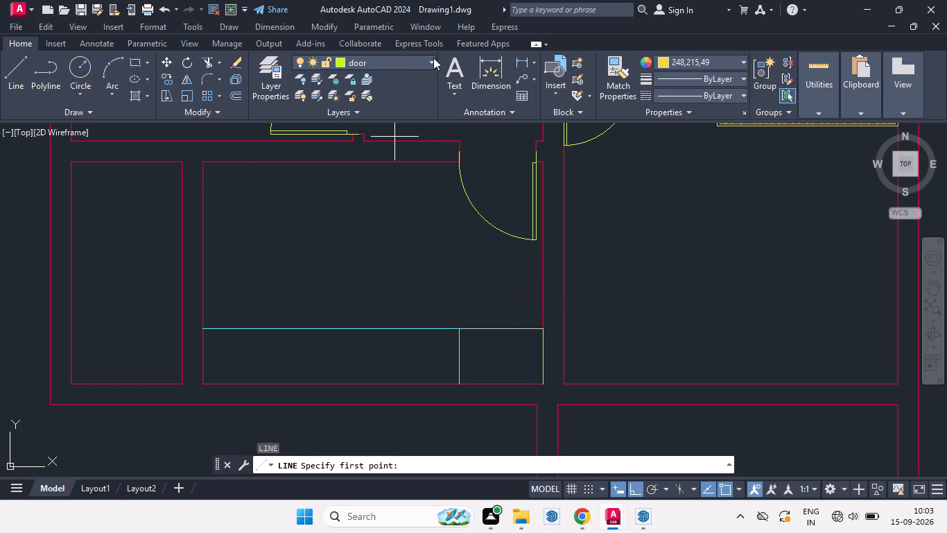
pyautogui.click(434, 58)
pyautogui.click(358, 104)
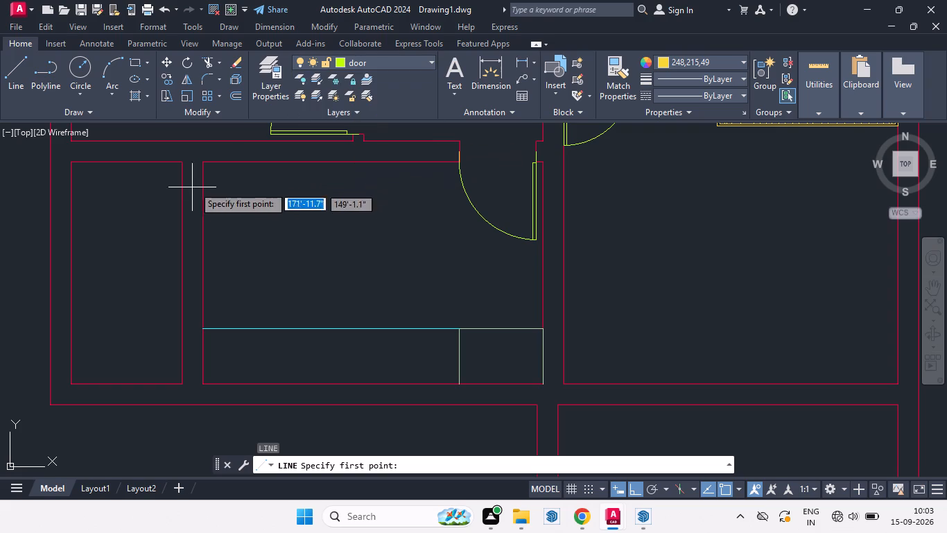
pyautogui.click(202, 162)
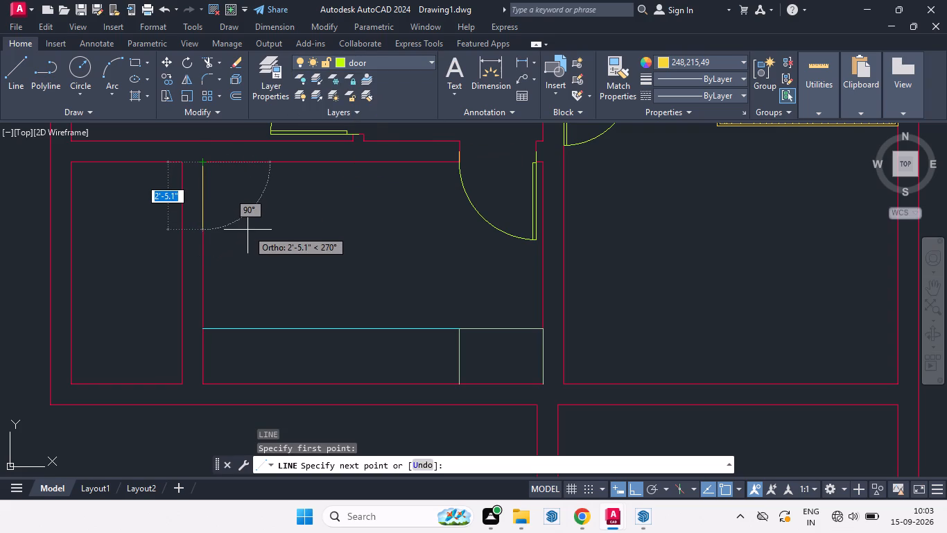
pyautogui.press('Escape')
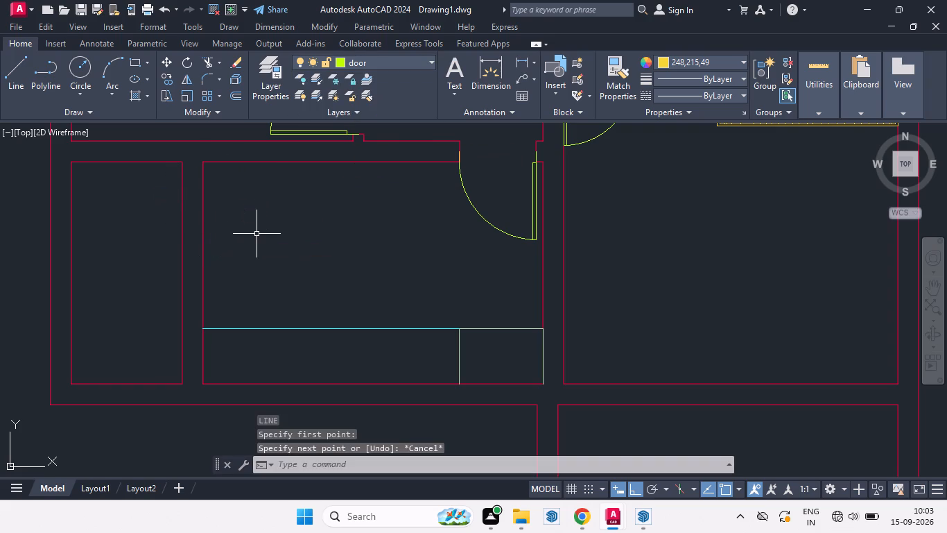
# On the wall layer, draw lines from the south-central room's inner northwest corner: 2' south, about 5'-9.5" east, and north past the wall face.
pyautogui.click(435, 58)
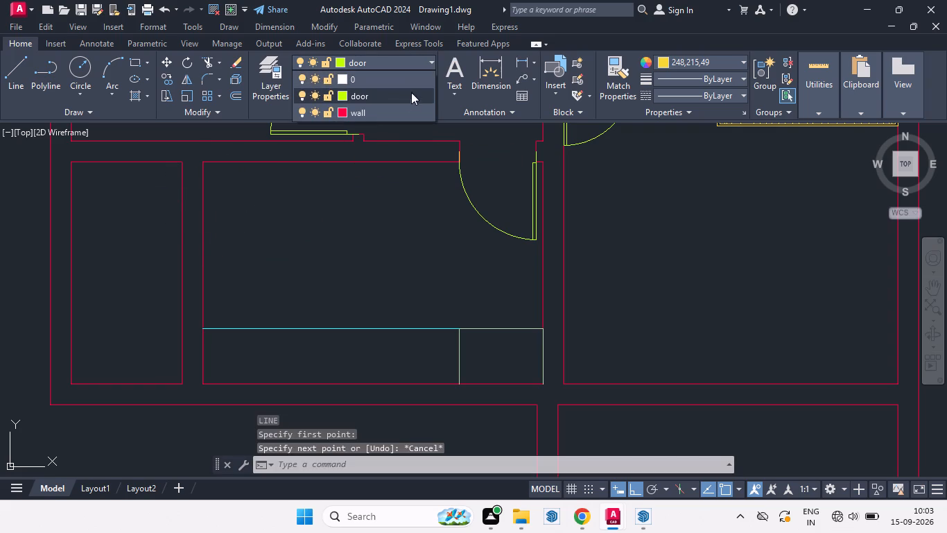
pyautogui.click(366, 113)
pyautogui.press('l')
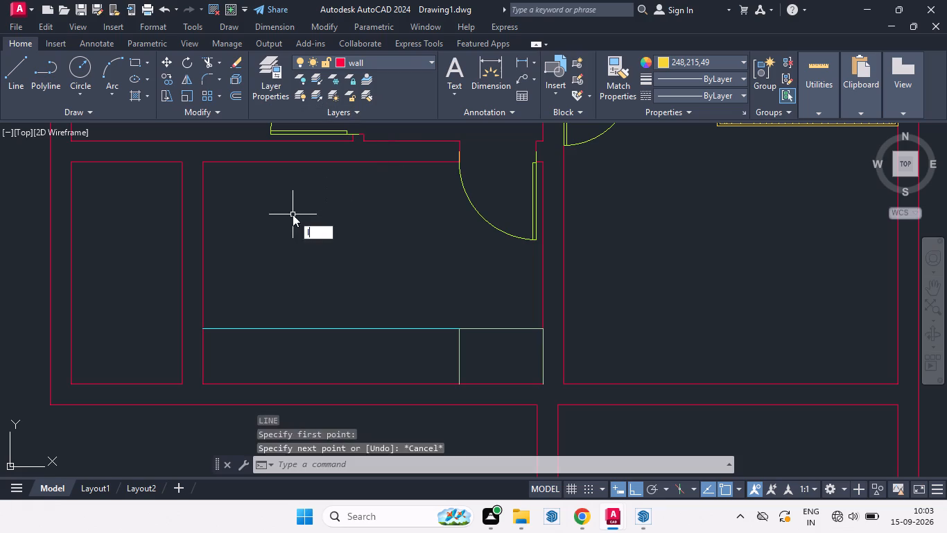
pyautogui.press('Return')
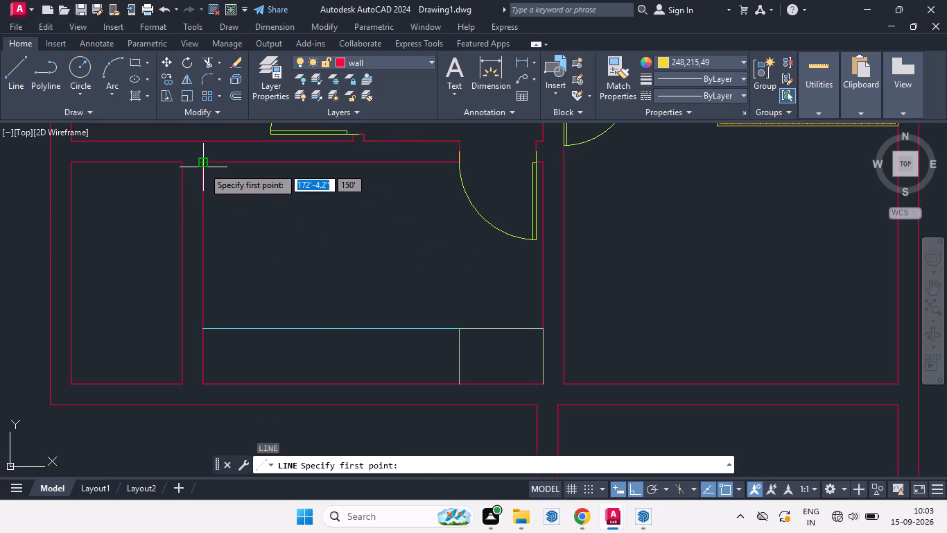
pyautogui.click(203, 167)
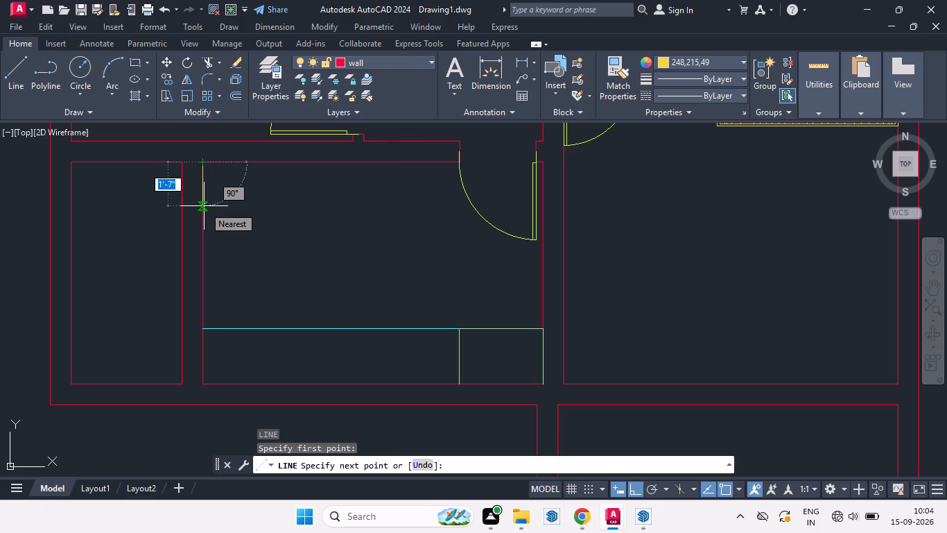
pyautogui.write("2'")
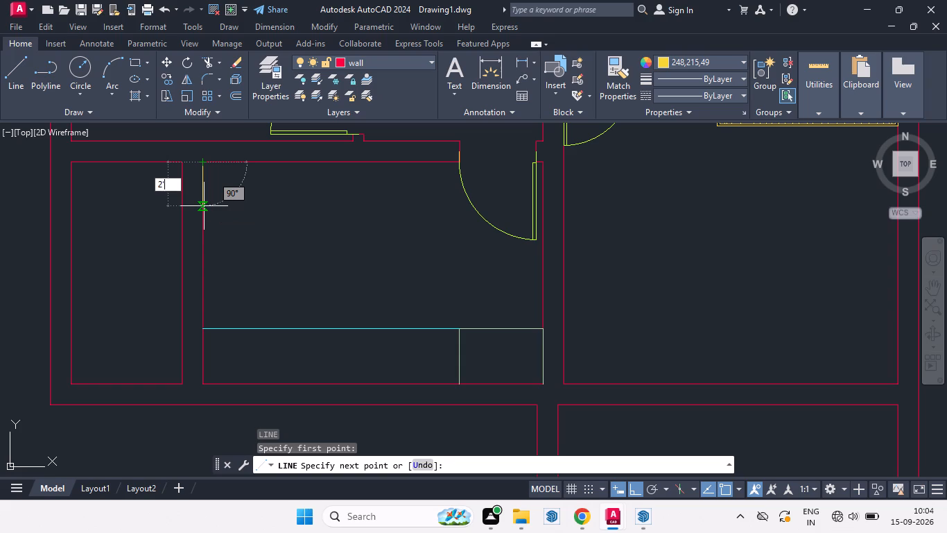
pyautogui.press('Return')
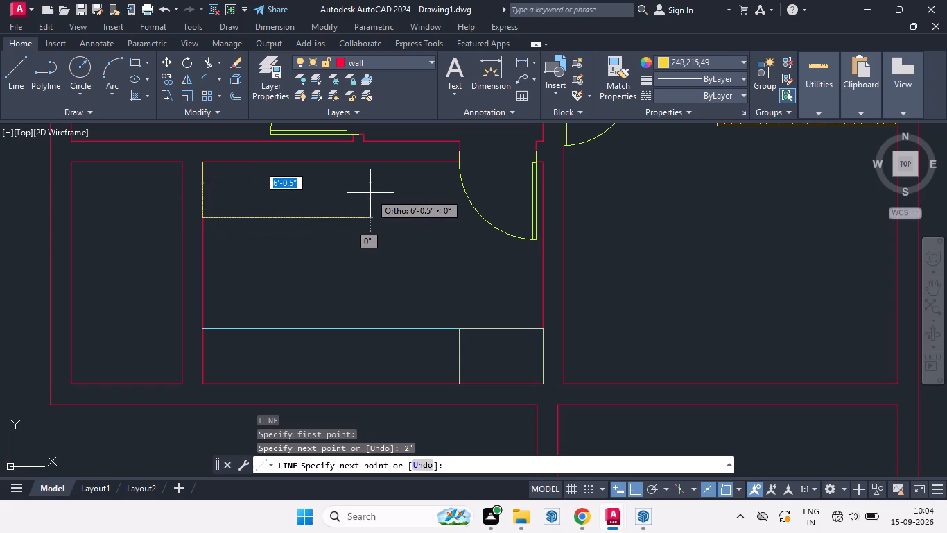
pyautogui.scroll(1, 396, 212)
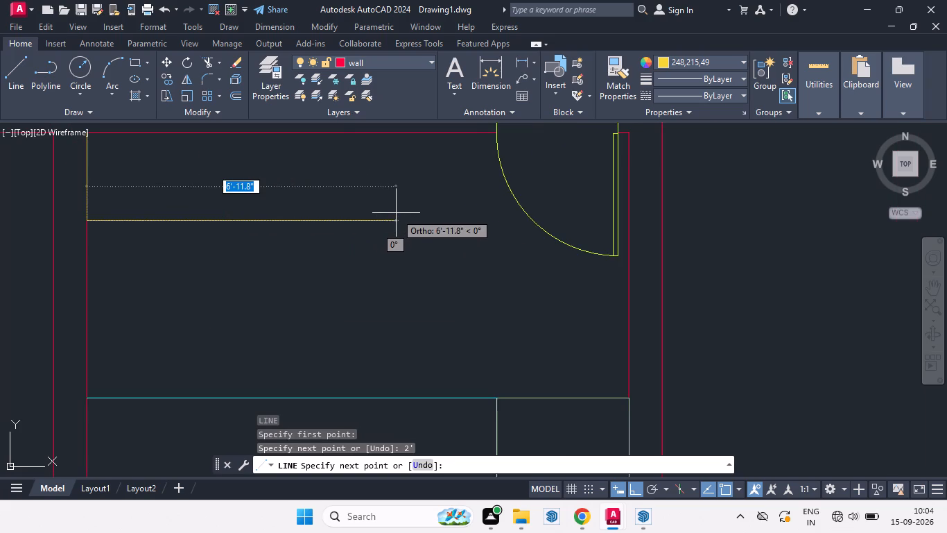
pyautogui.scroll(-1, 396, 214)
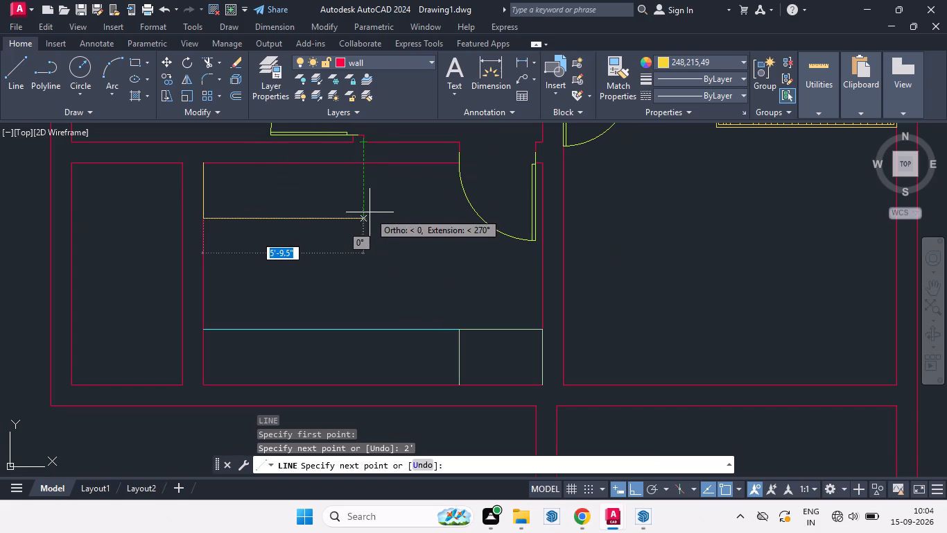
pyautogui.click(363, 218)
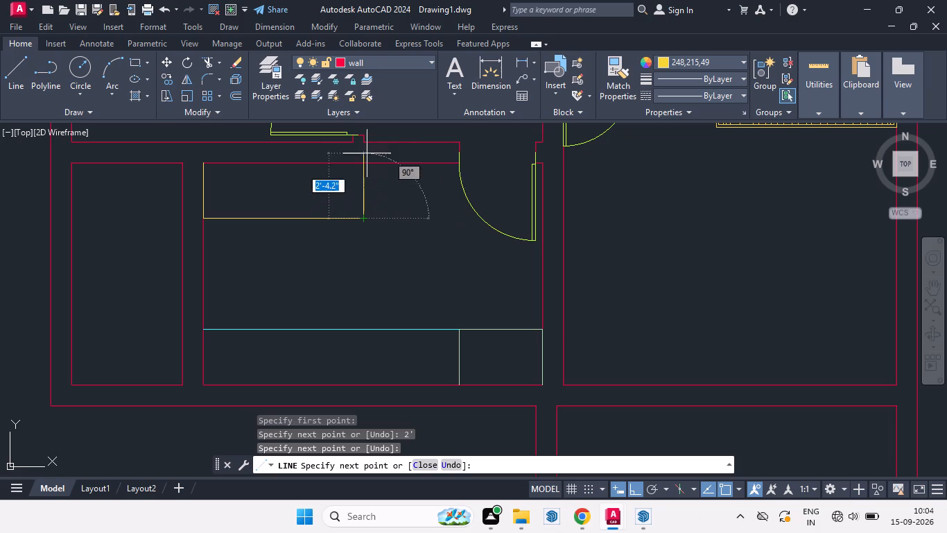
pyautogui.click(367, 144)
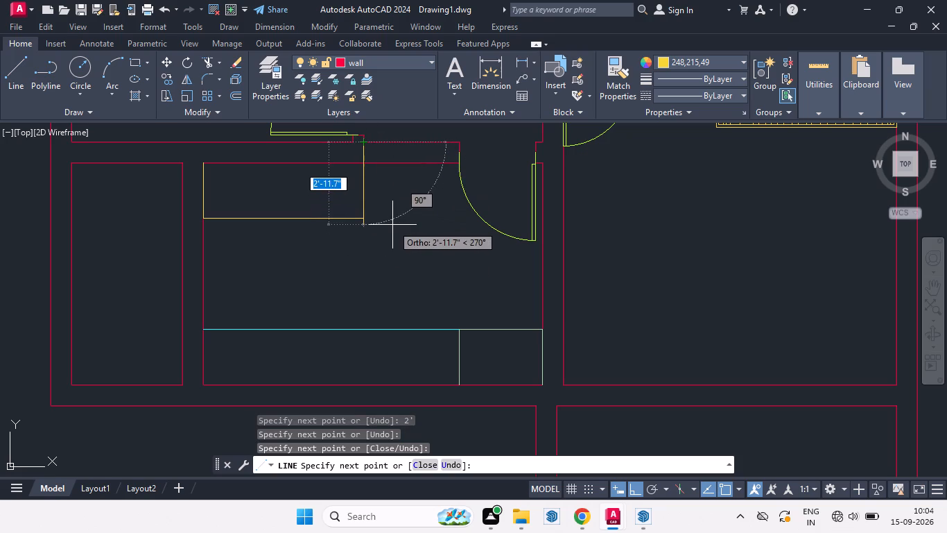
pyautogui.press('space')
# Trim the overhanging end of the new vertical line back to the room's north inner wall face.
pyautogui.write('tr')
pyautogui.press('Return')
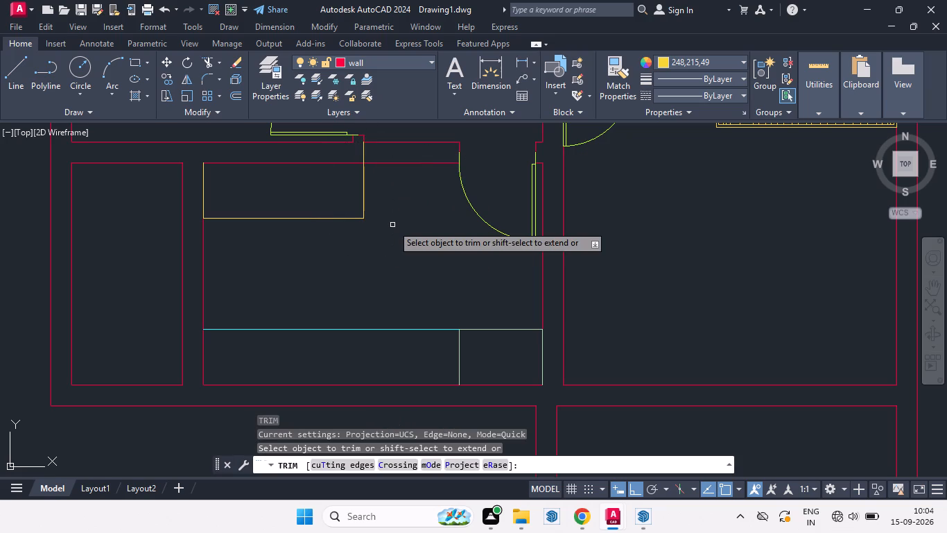
pyautogui.click(363, 147)
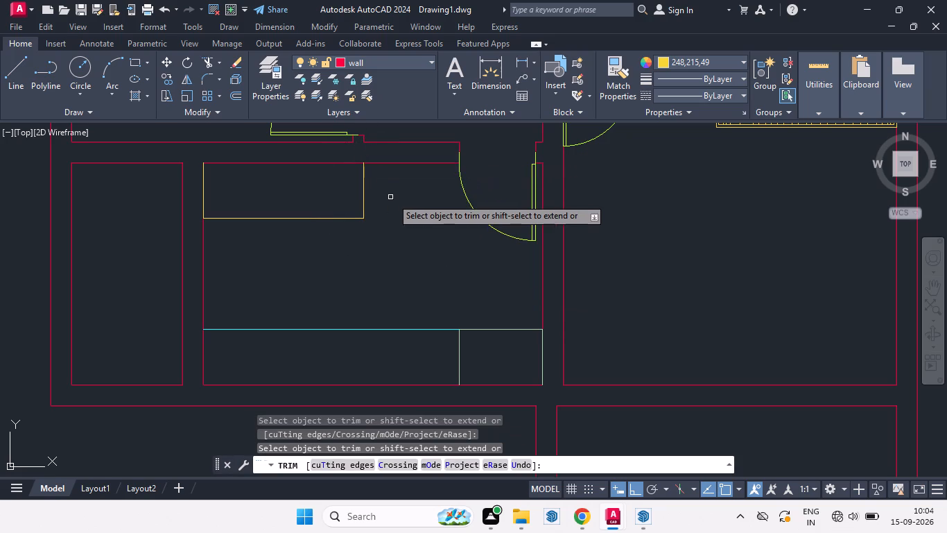
pyautogui.press('space')
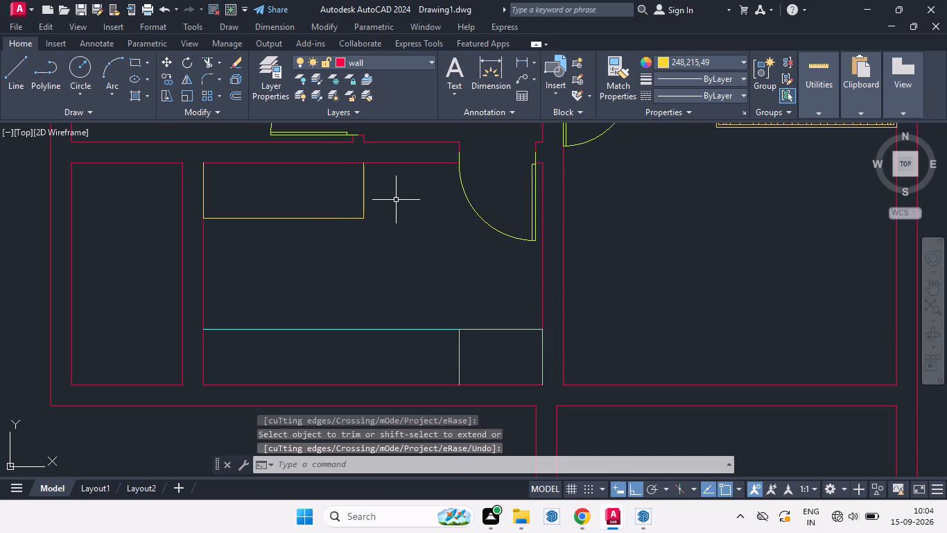
# Set the colour of the three lines outlining the built-in at the south-central room's northwest corner to cyan.
pyautogui.click(743, 62)
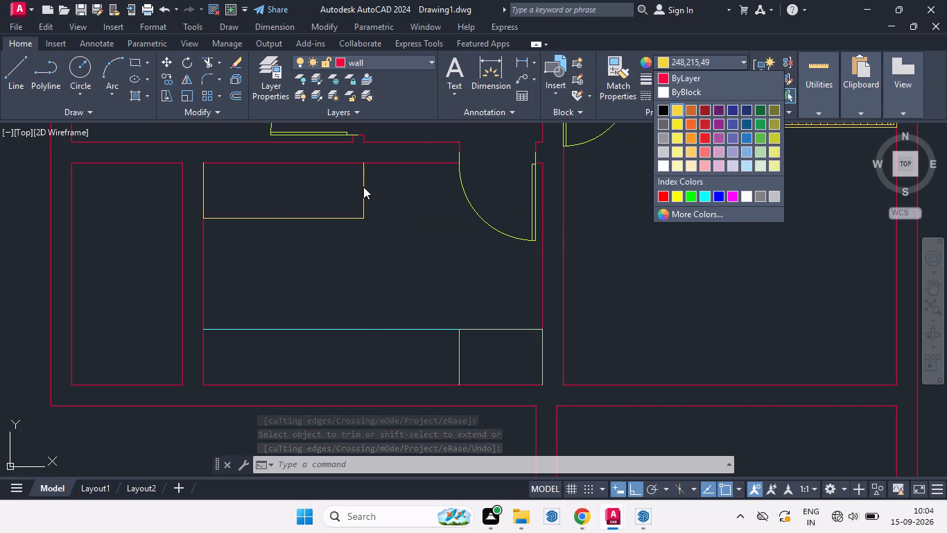
pyautogui.click(363, 187)
pyautogui.click(363, 191)
pyautogui.click(311, 217)
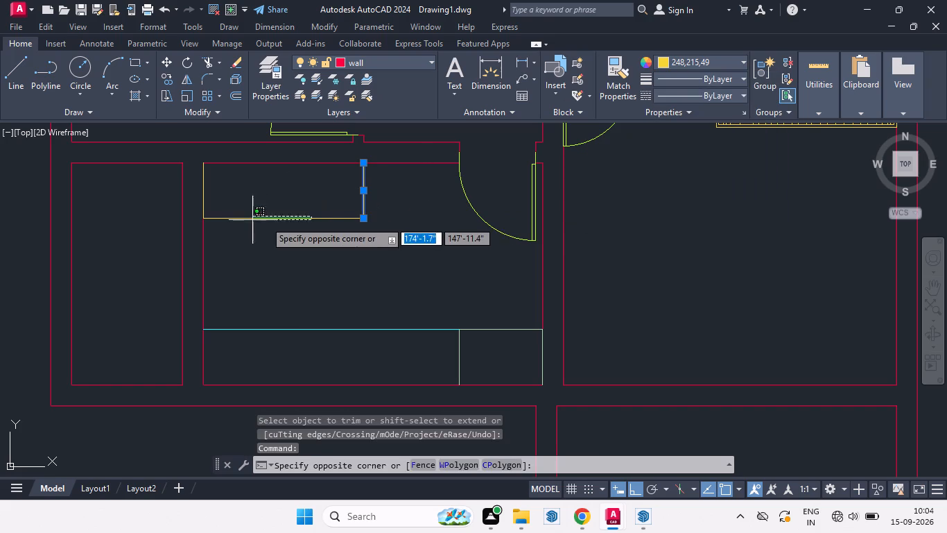
pyautogui.click(282, 221)
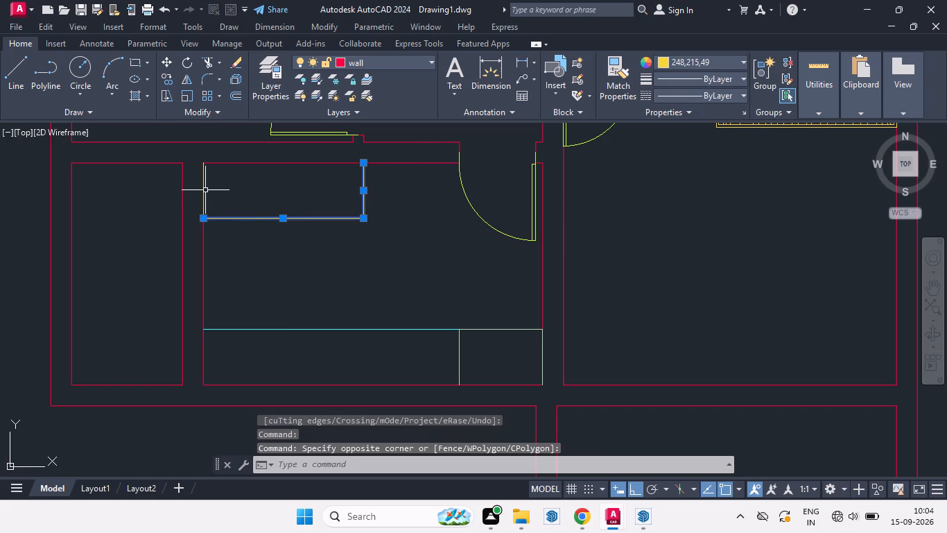
pyautogui.click(204, 190)
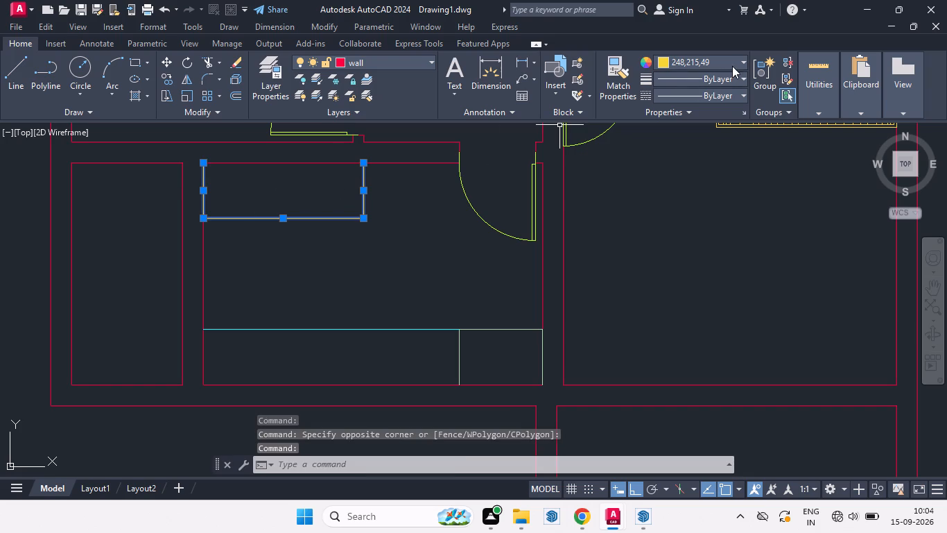
pyautogui.click(740, 60)
pyautogui.click(705, 192)
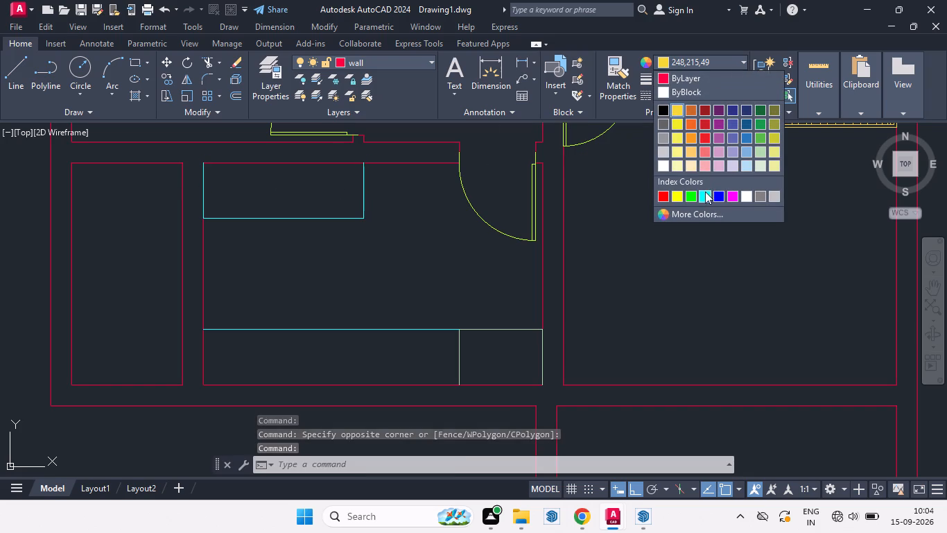
pyautogui.press('Escape')
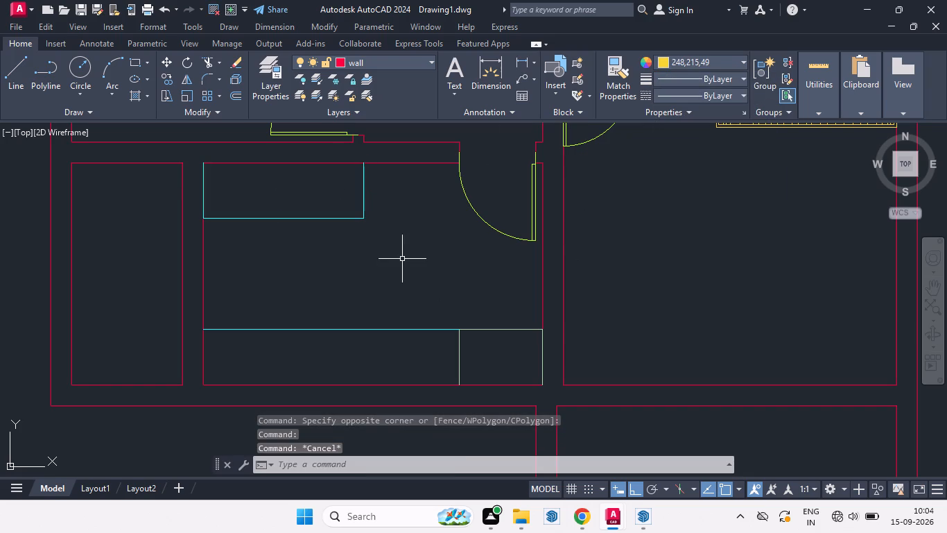
# Draw a rectangle about 2' wide by 1'-11" deep just east of the northwest built-in, slightly off the north wall.
pyautogui.scroll(-1, 407, 252)
pyautogui.moveTo(400, 265); pyautogui.dragTo(360, 271, button='middle')
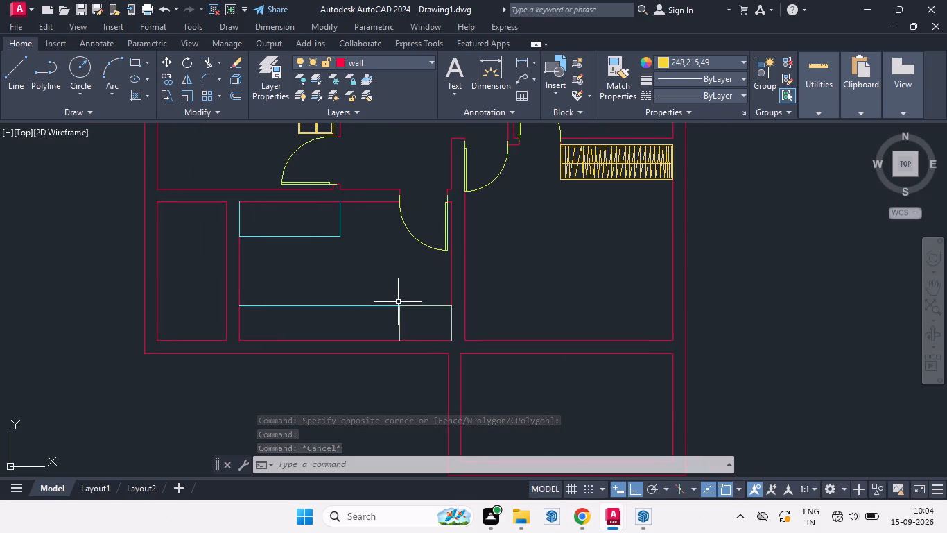
pyautogui.scroll(2, 344, 214)
pyautogui.moveTo(346, 217); pyautogui.dragTo(344, 285, button='middle')
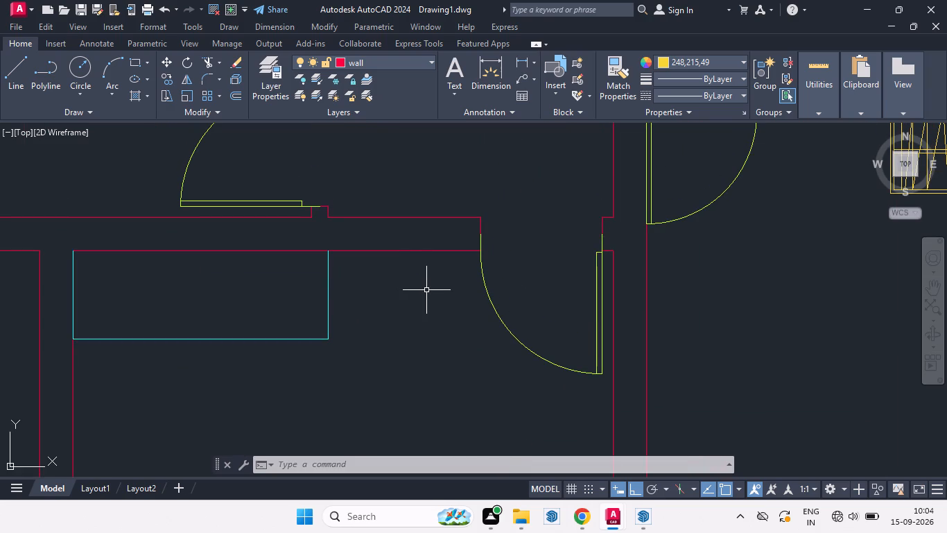
pyautogui.write('rec')
pyautogui.press('Return')
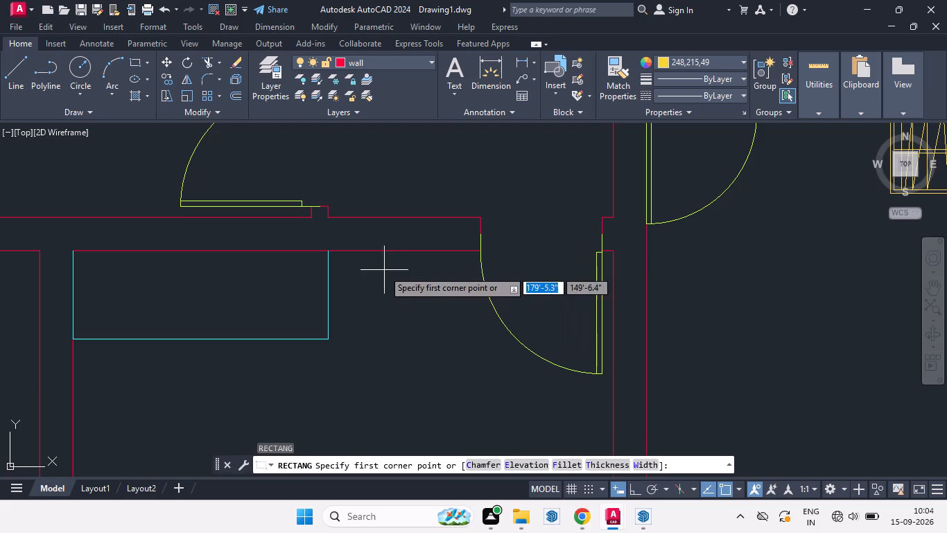
pyautogui.scroll(2, 381, 270)
pyautogui.scroll(2, 264, 233)
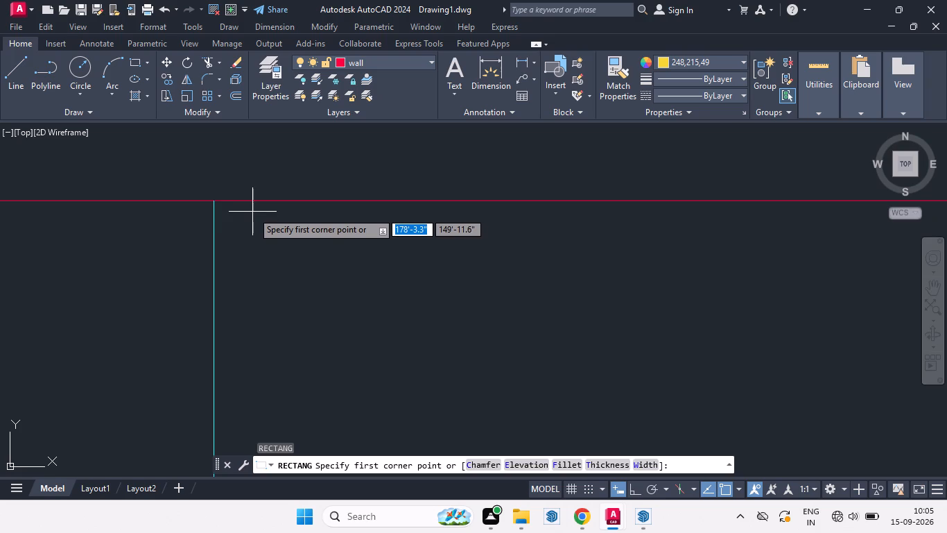
pyautogui.click(253, 218)
pyautogui.scroll(-2, 313, 263)
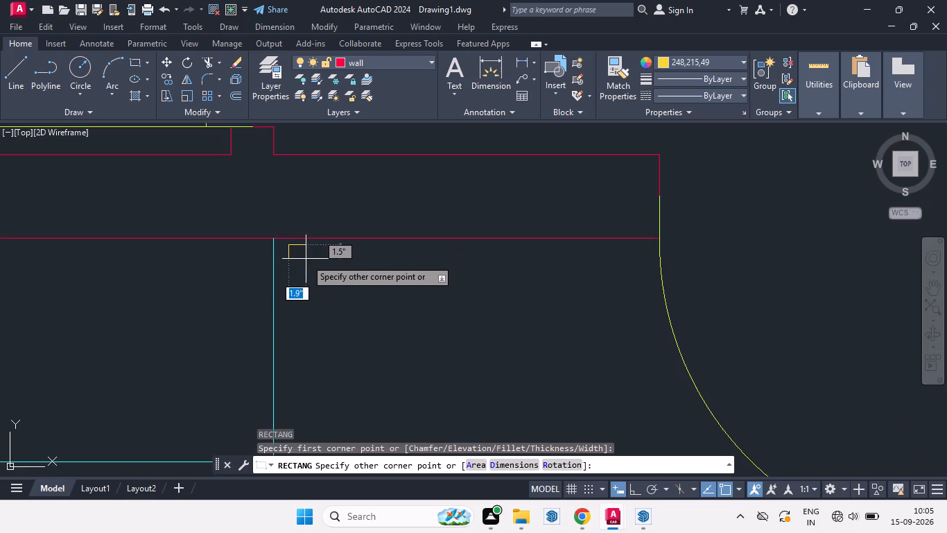
pyautogui.scroll(-3, 305, 259)
pyautogui.scroll(3, 342, 293)
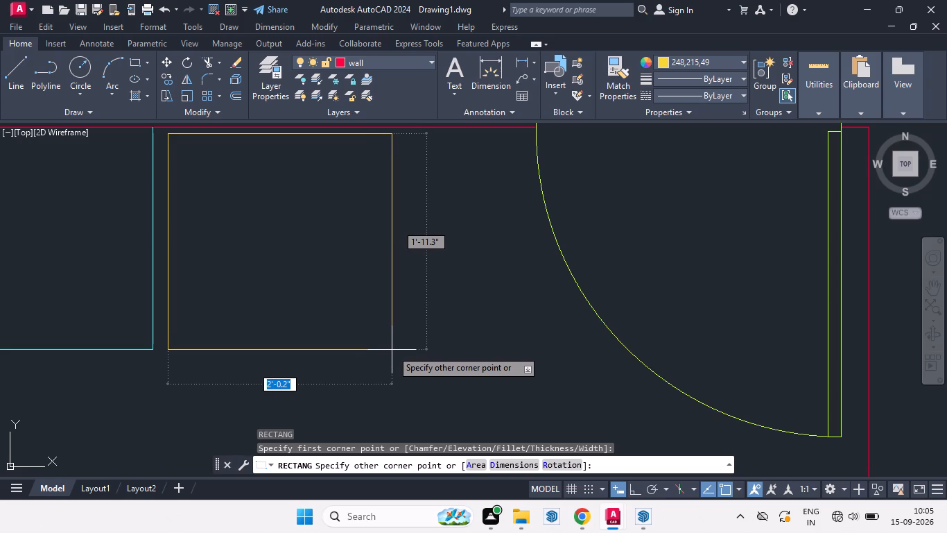
pyautogui.click(396, 350)
# Set the colour of the new near-square rectangle beside the northwest built-in to cyan.
pyautogui.scroll(-1, 469, 329)
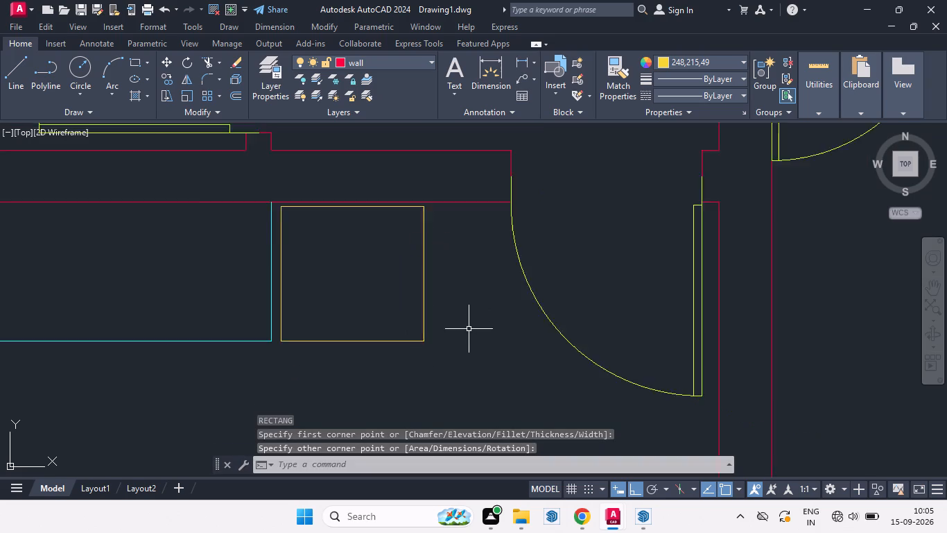
pyautogui.scroll(-1, 469, 329)
pyautogui.scroll(2, 438, 302)
pyautogui.click(443, 302)
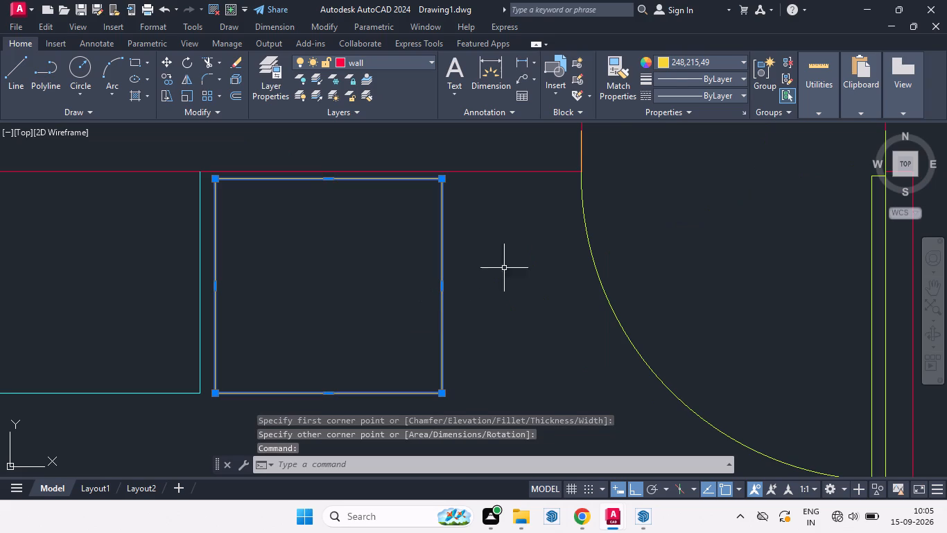
pyautogui.click(740, 62)
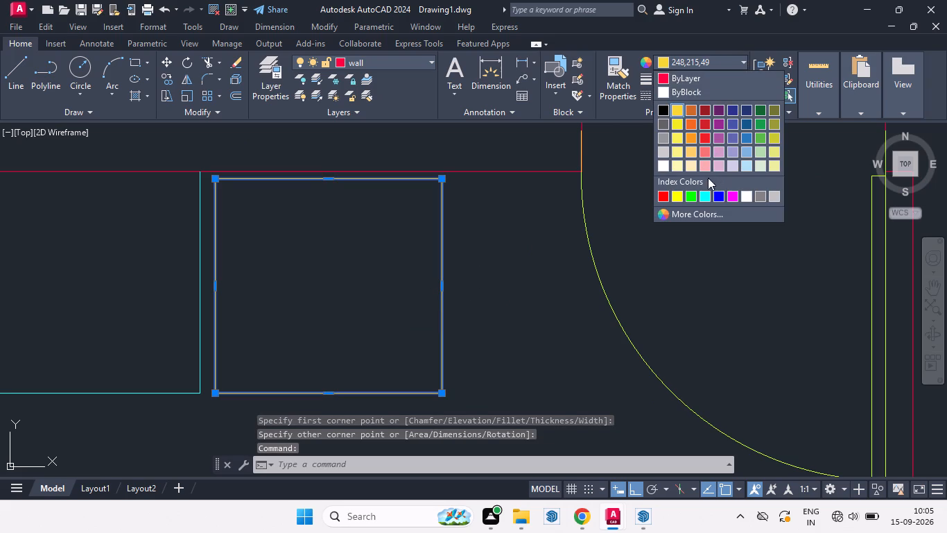
pyautogui.click(706, 191)
pyautogui.scroll(-3, 616, 201)
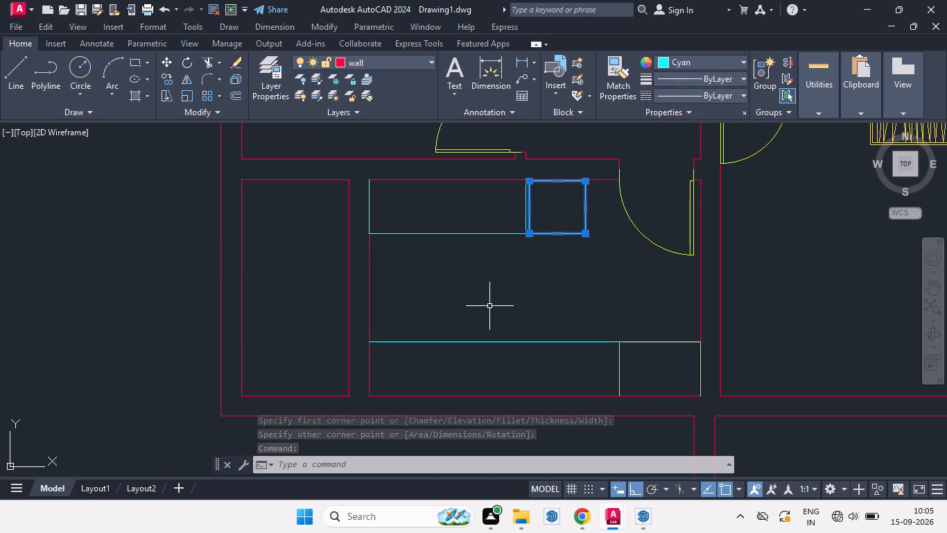
pyautogui.press('Escape')
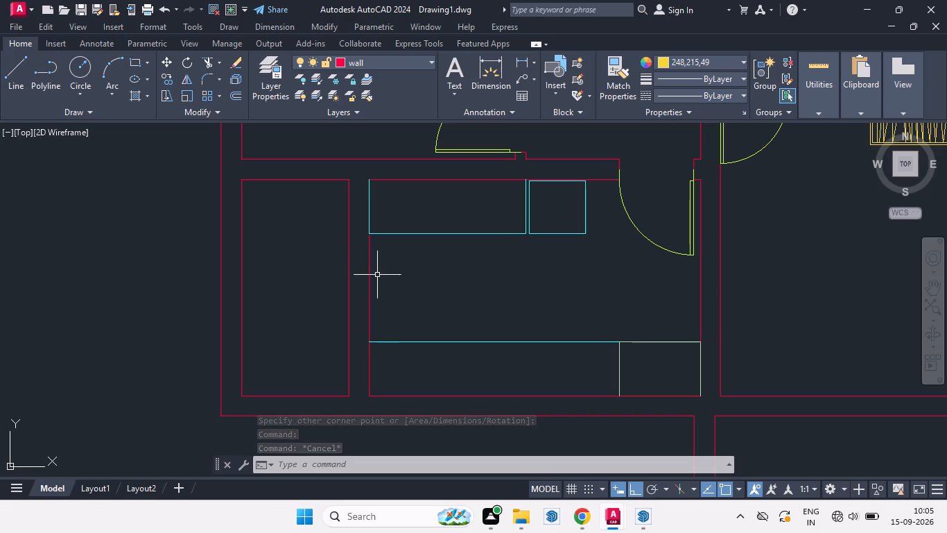
# With cyan as the current colour, draw a 5'-9.5" by 2' rectangle over the northwest built-in outline.
pyautogui.scroll(1, 428, 192)
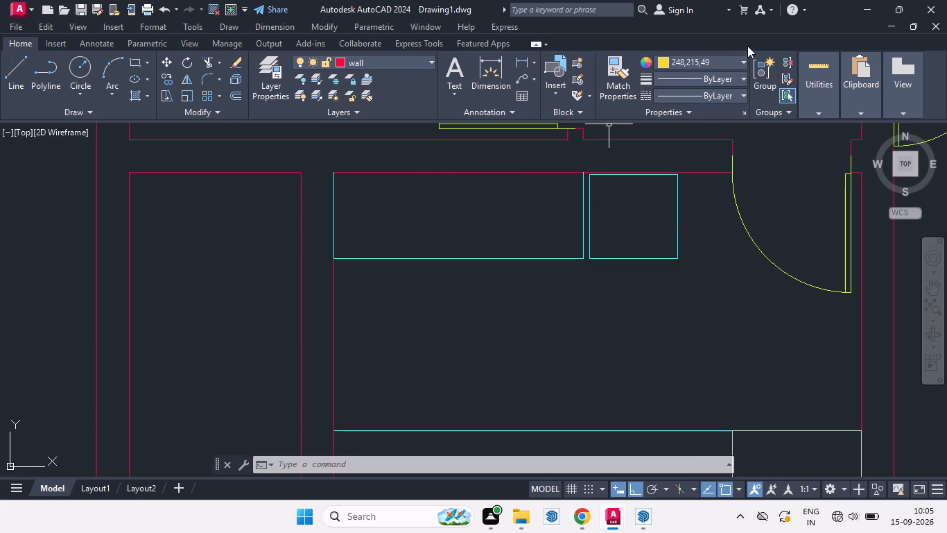
pyautogui.click(738, 60)
pyautogui.click(704, 195)
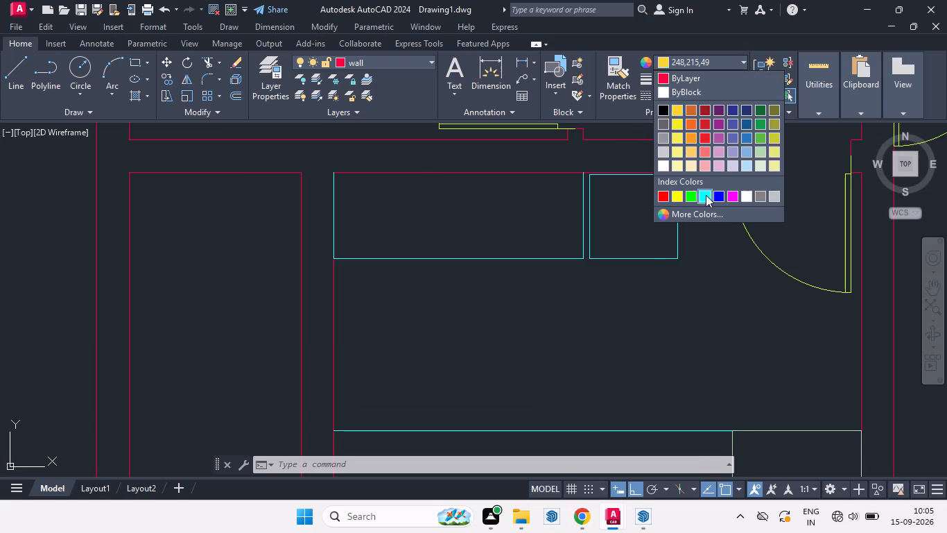
pyautogui.write('rec')
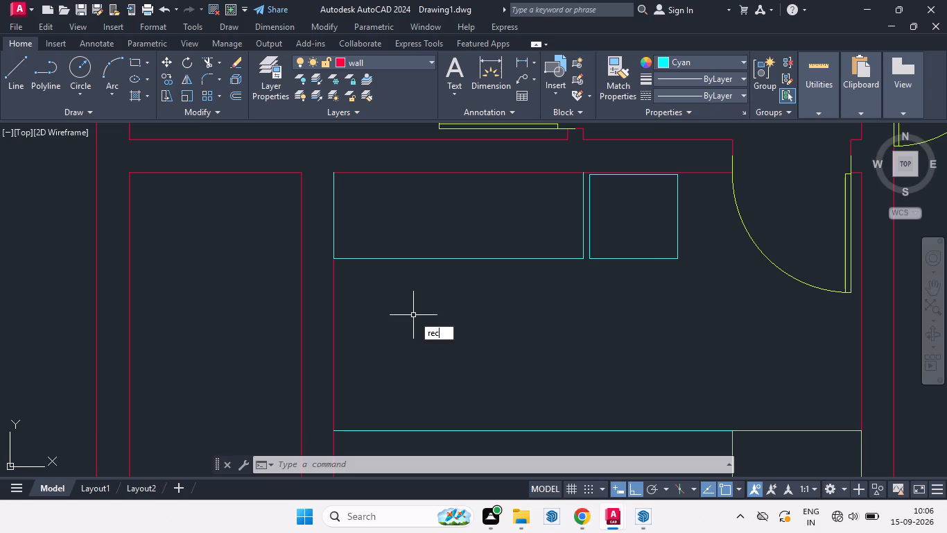
pyautogui.press('Return')
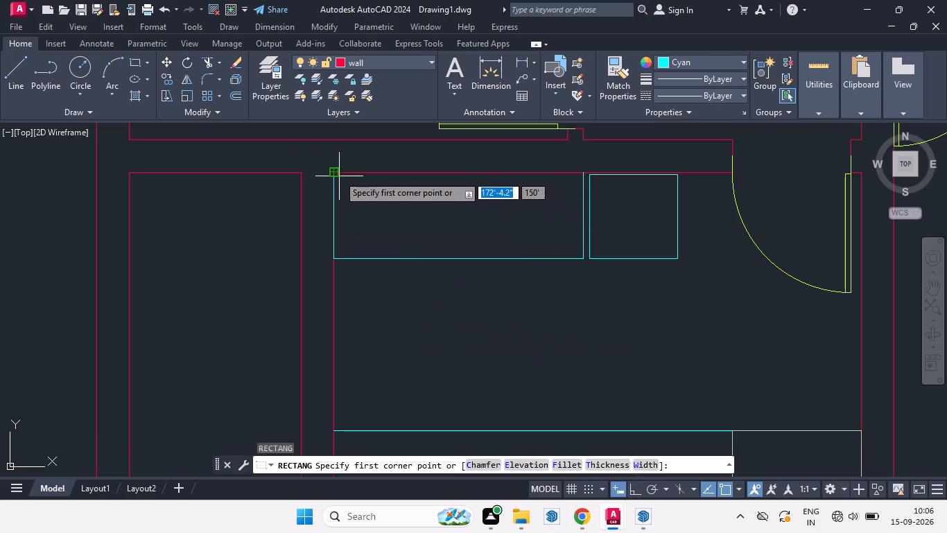
pyautogui.click(336, 174)
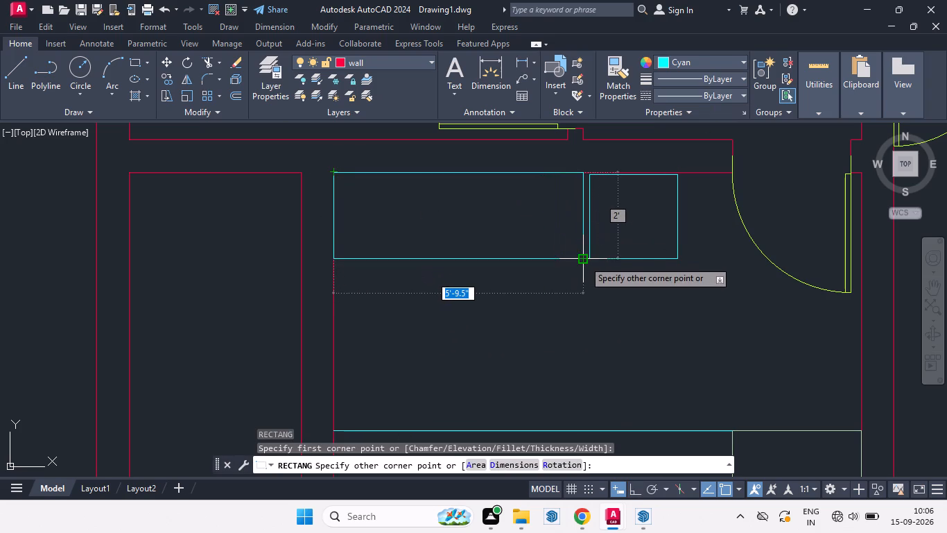
pyautogui.click(584, 260)
# Draw a 9'-3" by 2' rectangle from the room's inner southwest corner to the top of the corner unit's west edge.
pyautogui.scroll(-2, 503, 243)
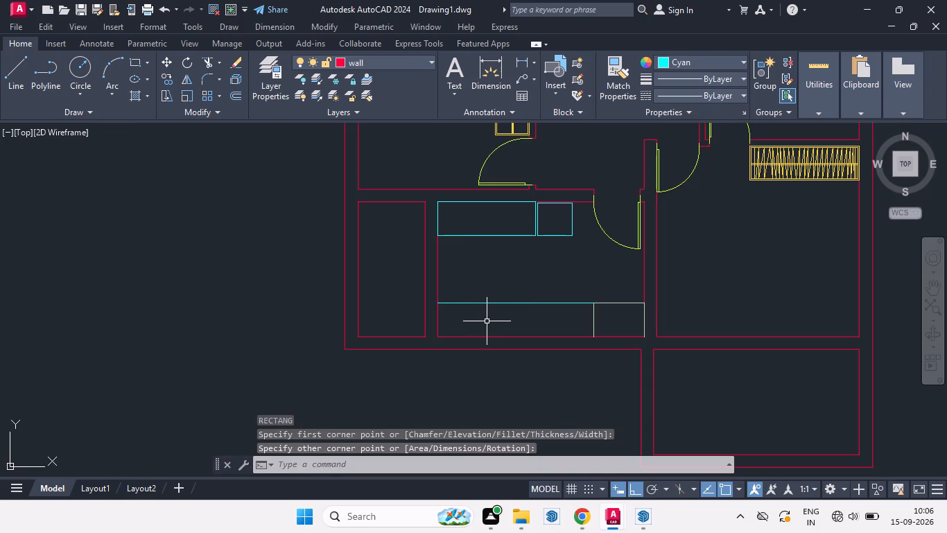
pyautogui.write('rec')
pyautogui.press('Return')
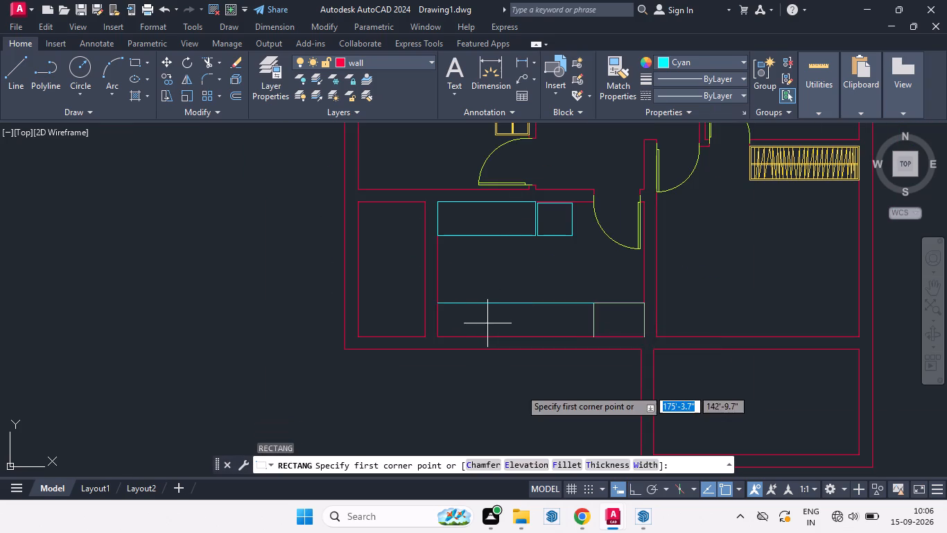
pyautogui.scroll(2, 478, 345)
pyautogui.click(376, 333)
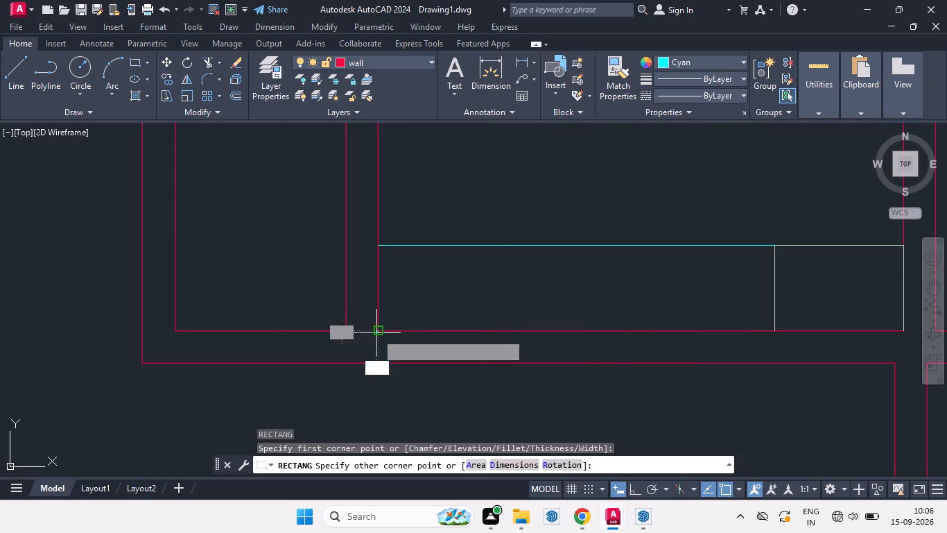
pyautogui.click(774, 244)
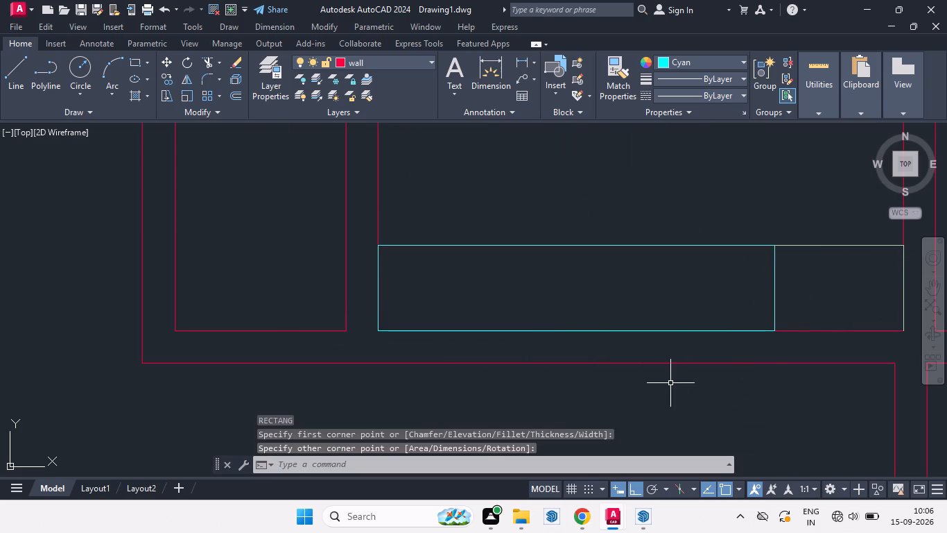
# Draw a cyan rectangle over the corner unit outline at the room's inner southeast corner.
pyautogui.press('space')
pyautogui.click(907, 334)
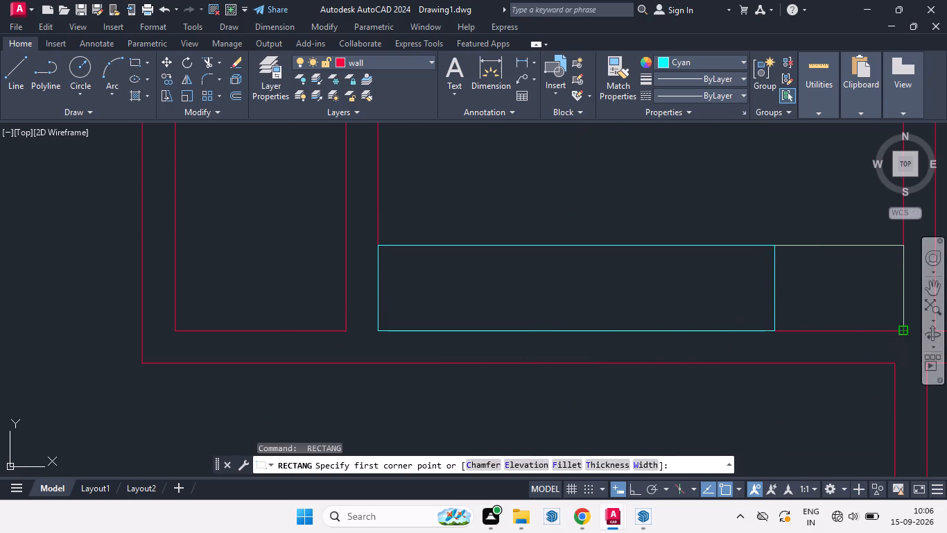
pyautogui.click(776, 248)
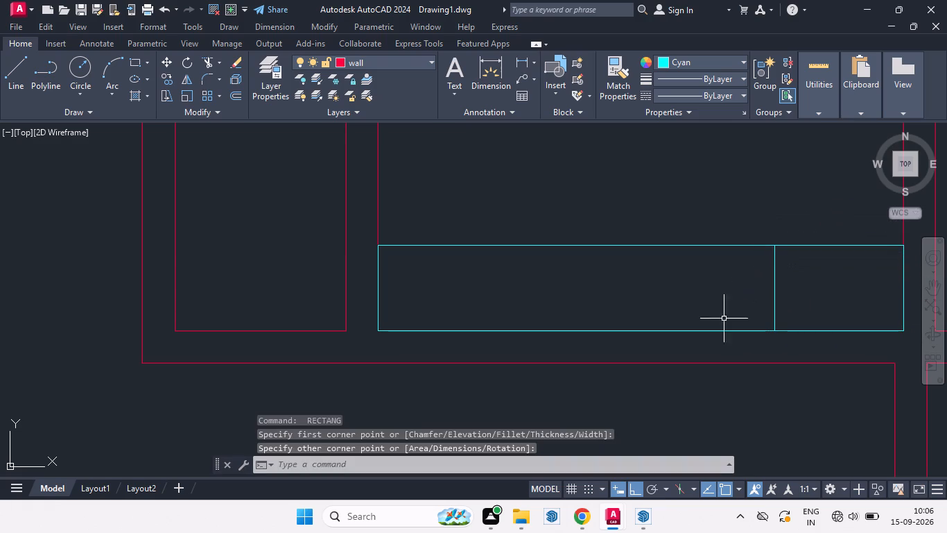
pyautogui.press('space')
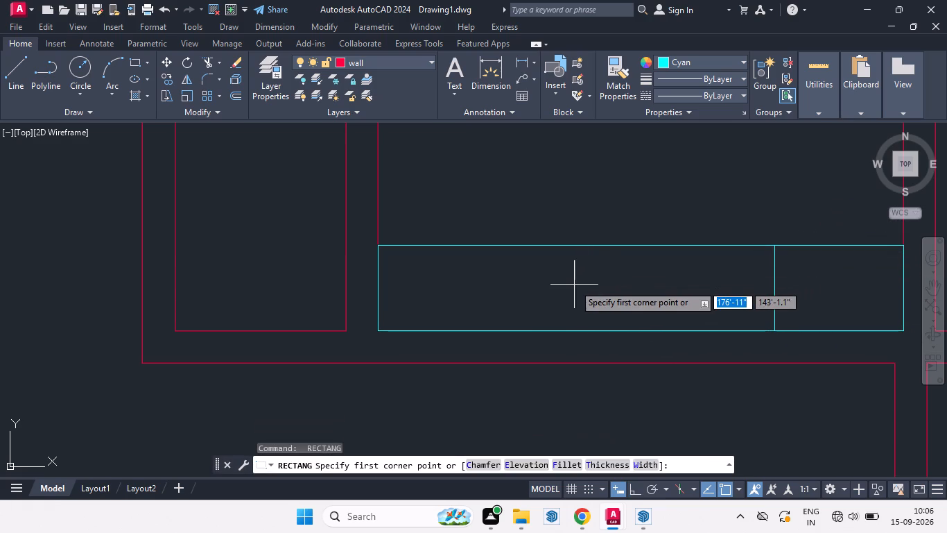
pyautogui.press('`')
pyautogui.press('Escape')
# Examine the south-central room's built-in outlines and the remaining rooms of the floor plan.
pyautogui.scroll(-2, 474, 378)
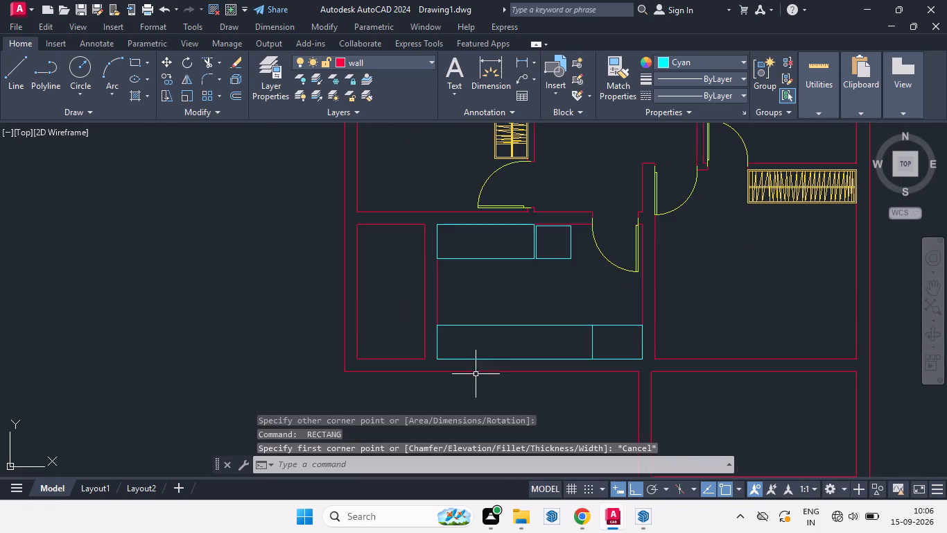
pyautogui.moveTo(518, 281); pyautogui.dragTo(464, 307, button='middle')
pyautogui.scroll(1, 483, 252)
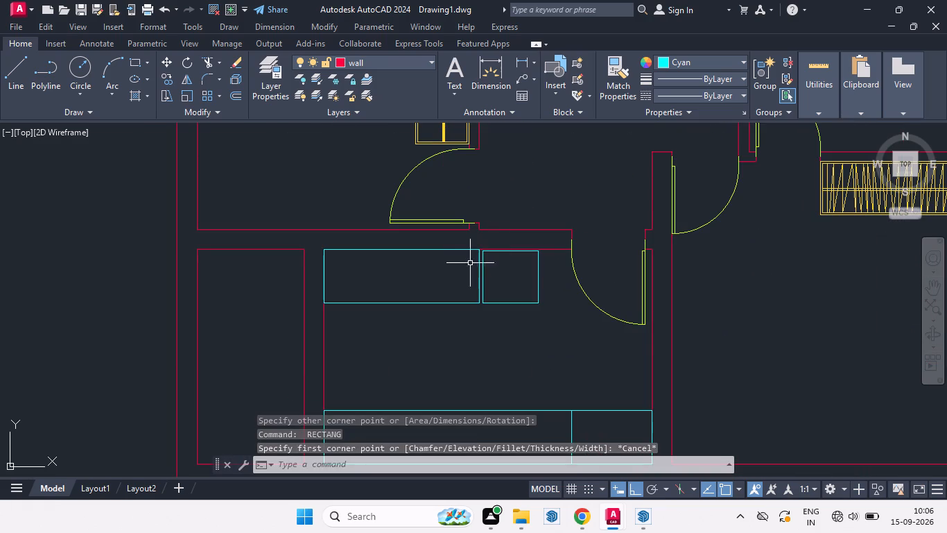
pyautogui.scroll(1, 428, 282)
pyautogui.scroll(-3, 523, 219)
pyautogui.moveTo(509, 282); pyautogui.dragTo(426, 331, button='middle')
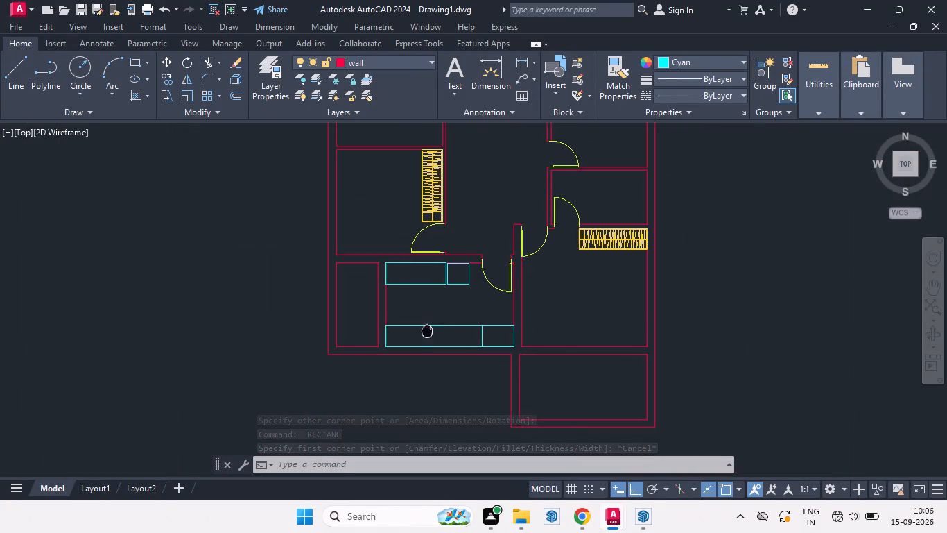
pyautogui.moveTo(426, 331); pyautogui.dragTo(426, 332, button='middle')
pyautogui.scroll(-1, 471, 332)
pyautogui.moveTo(460, 281); pyautogui.dragTo(433, 348, button='middle')
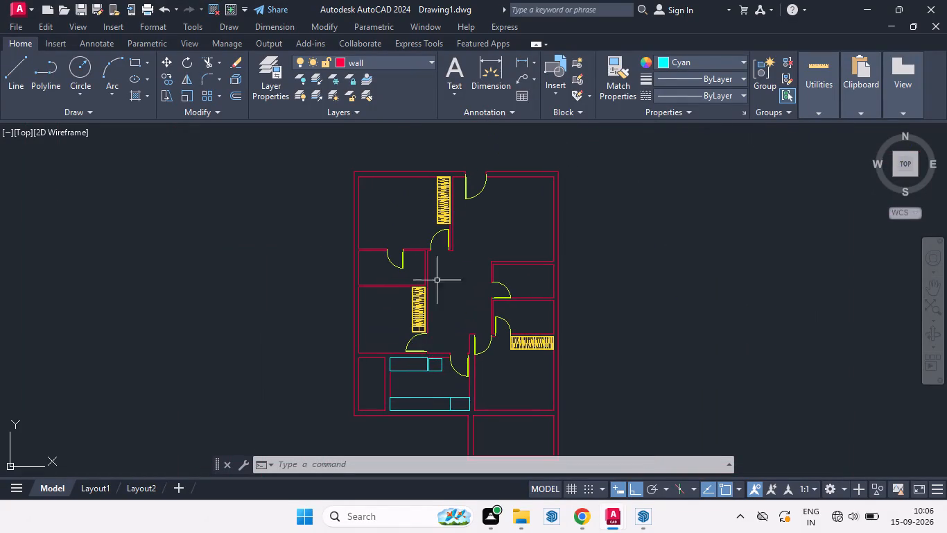
pyautogui.scroll(1, 427, 328)
pyautogui.scroll(-1, 460, 253)
pyautogui.scroll(2, 437, 344)
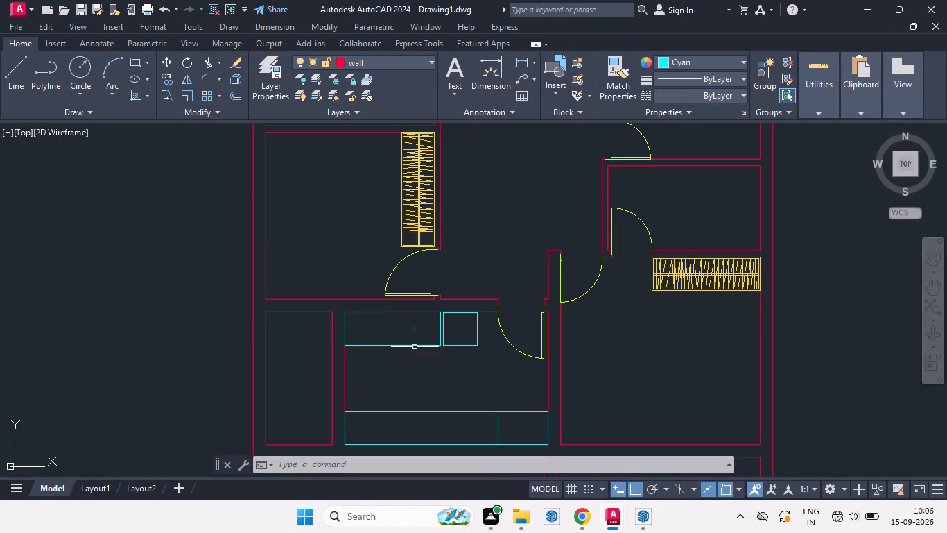
pyautogui.scroll(-1, 419, 350)
pyautogui.moveTo(407, 335); pyautogui.dragTo(388, 401, button='middle')
pyautogui.moveTo(474, 252); pyautogui.dragTo(391, 349, button='middle')
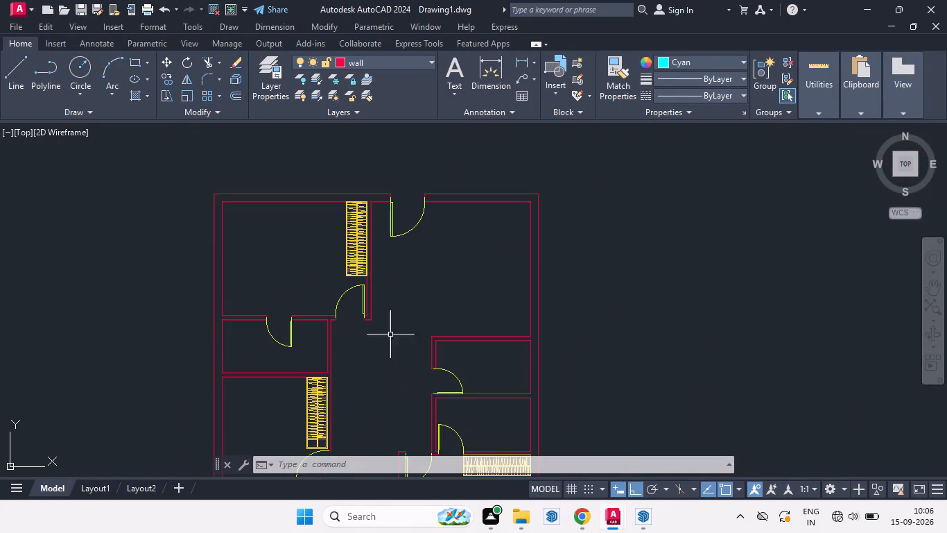
# Examine the south-central room with the built-in outlines and the partition wall to the narrow room on its west.
pyautogui.scroll(-1, 461, 239)
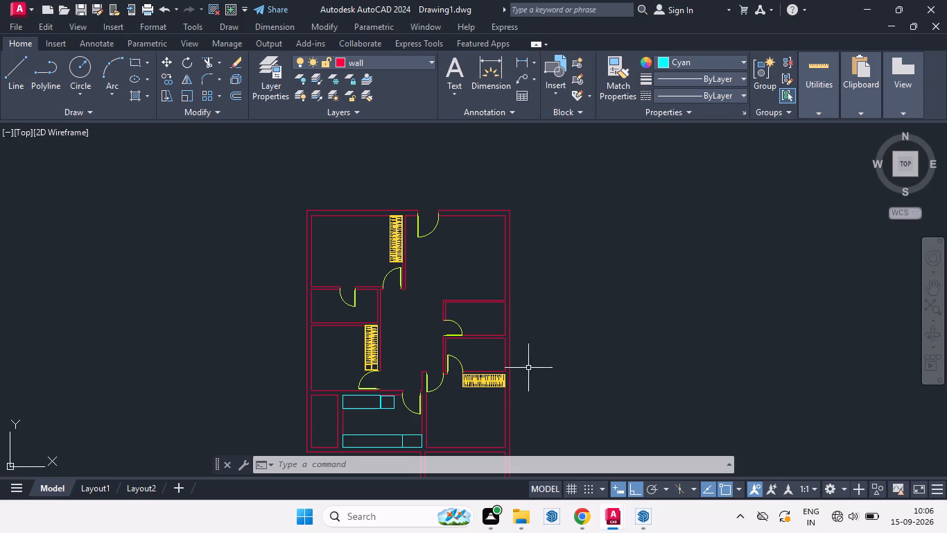
pyautogui.moveTo(655, 324); pyautogui.dragTo(593, 280, button='middle')
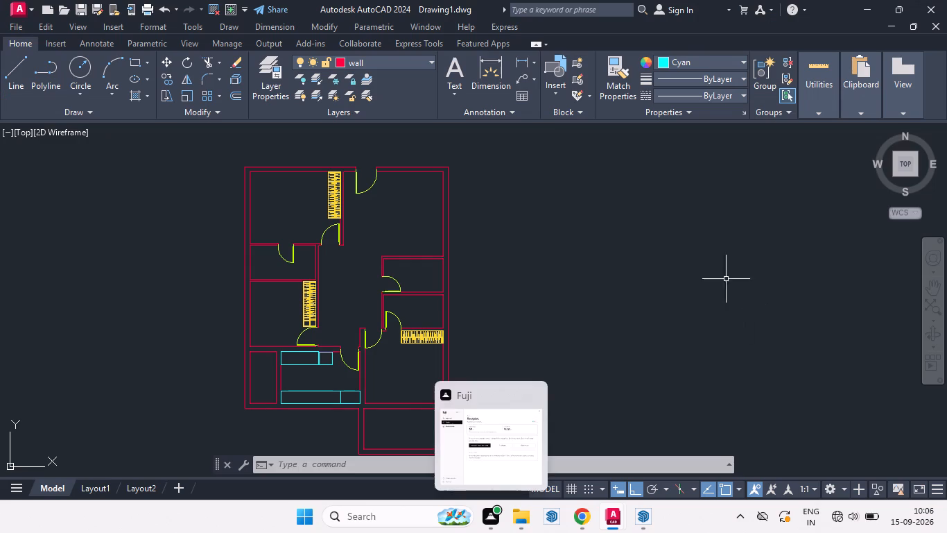
pyautogui.moveTo(327, 352); pyautogui.dragTo(325, 285, button='middle')
pyautogui.scroll(2, 311, 303)
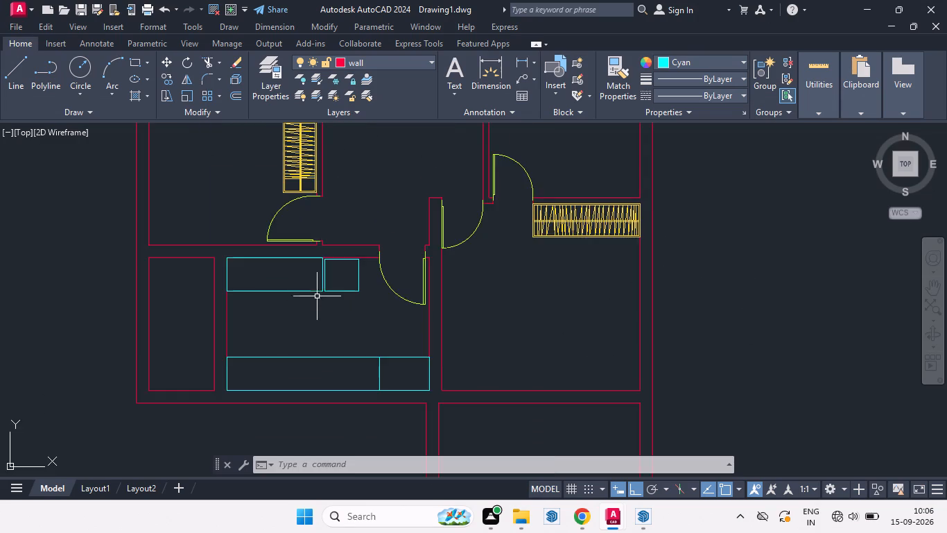
pyautogui.moveTo(327, 306); pyautogui.dragTo(352, 381, button='middle')
pyautogui.scroll(-1, 345, 303)
pyautogui.scroll(1, 279, 353)
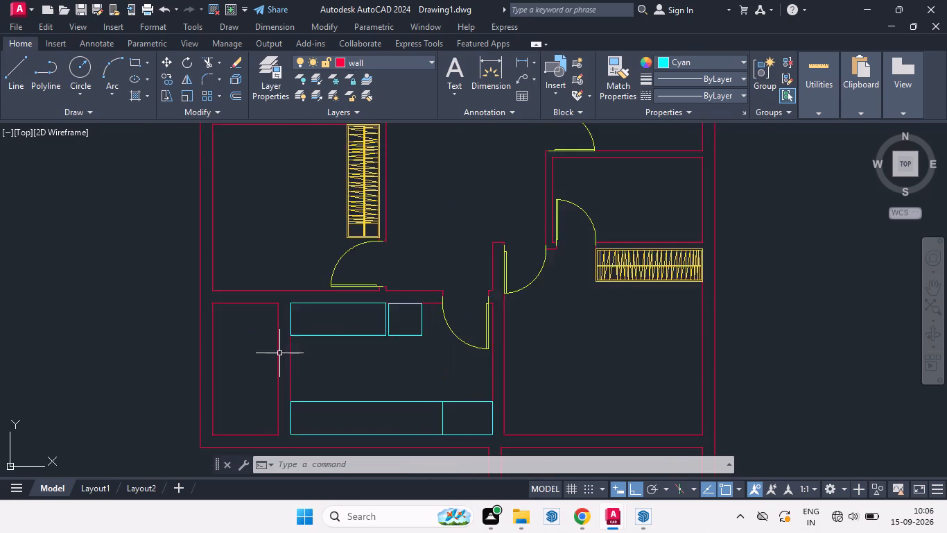
pyautogui.scroll(1, 279, 353)
pyautogui.scroll(-1, 307, 337)
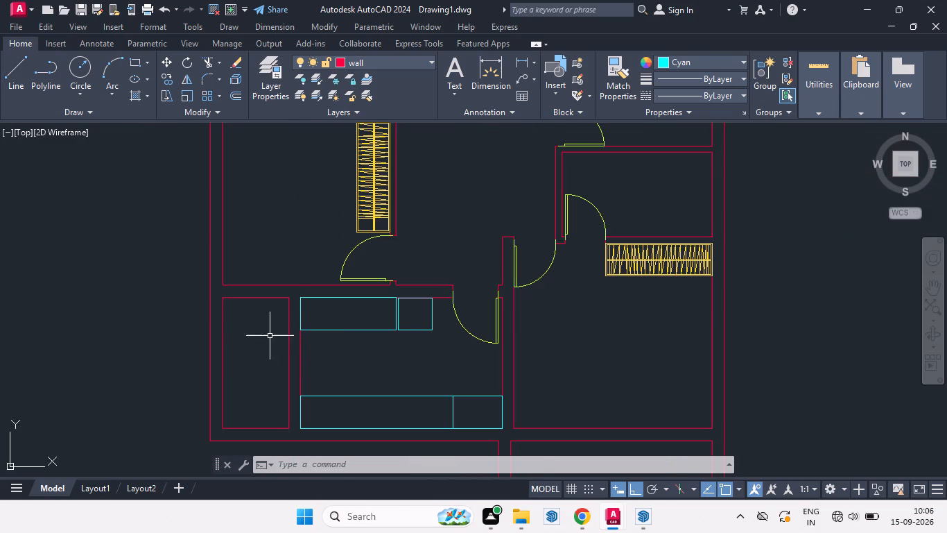
pyautogui.scroll(2, 292, 338)
pyautogui.moveTo(315, 332); pyautogui.dragTo(322, 365, button='middle')
pyautogui.scroll(-2, 373, 242)
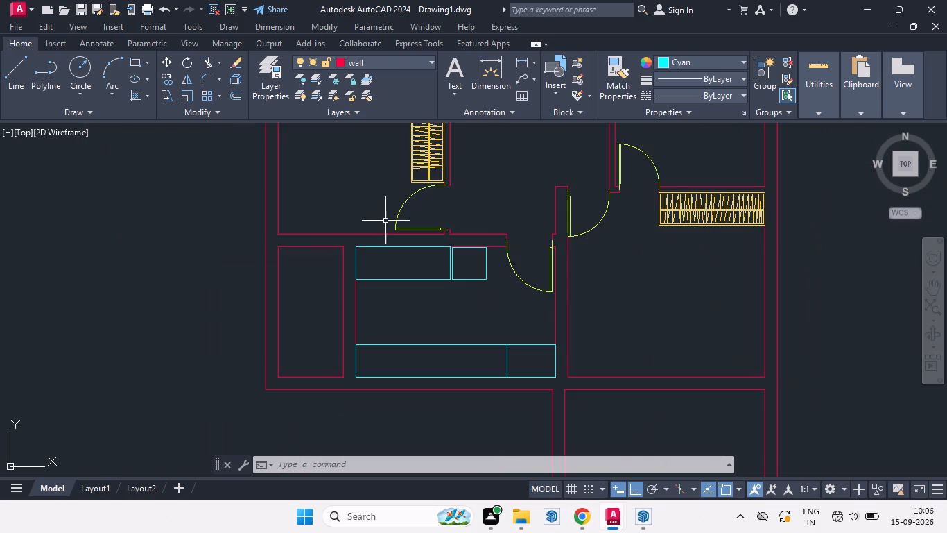
pyautogui.scroll(1, 381, 309)
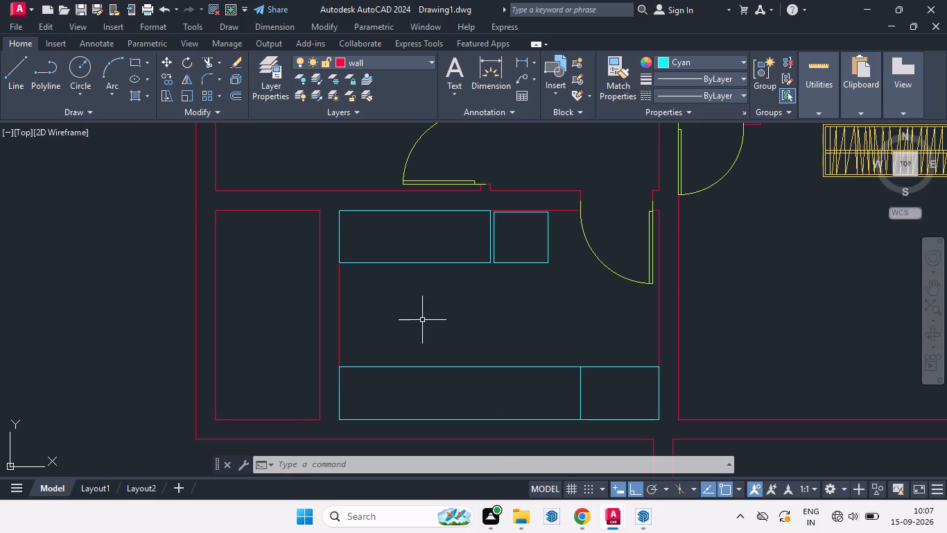
# Draw a 6" line south from the northwest built-in's southwest corner, continuing about 1'-7" west across the partition wall.
pyautogui.press('l')
pyautogui.press('Return')
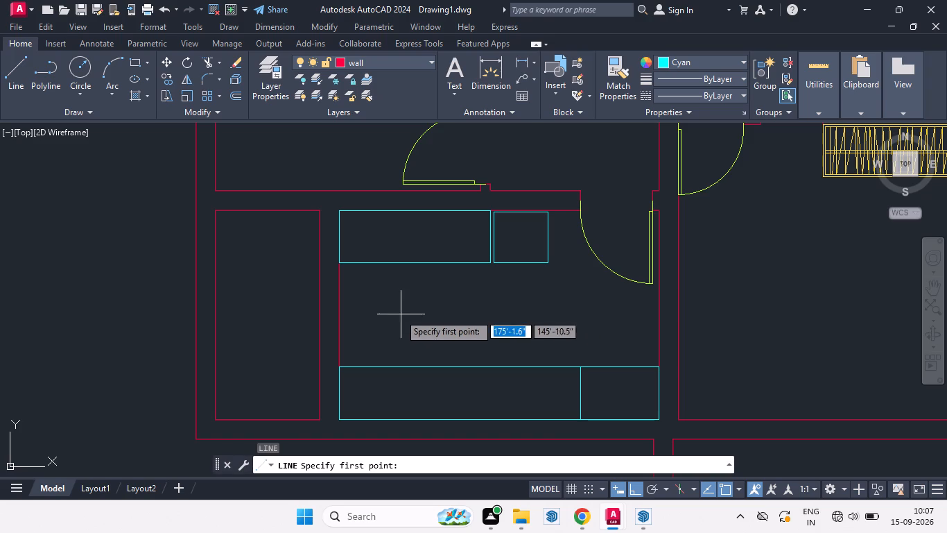
pyautogui.scroll(2, 320, 273)
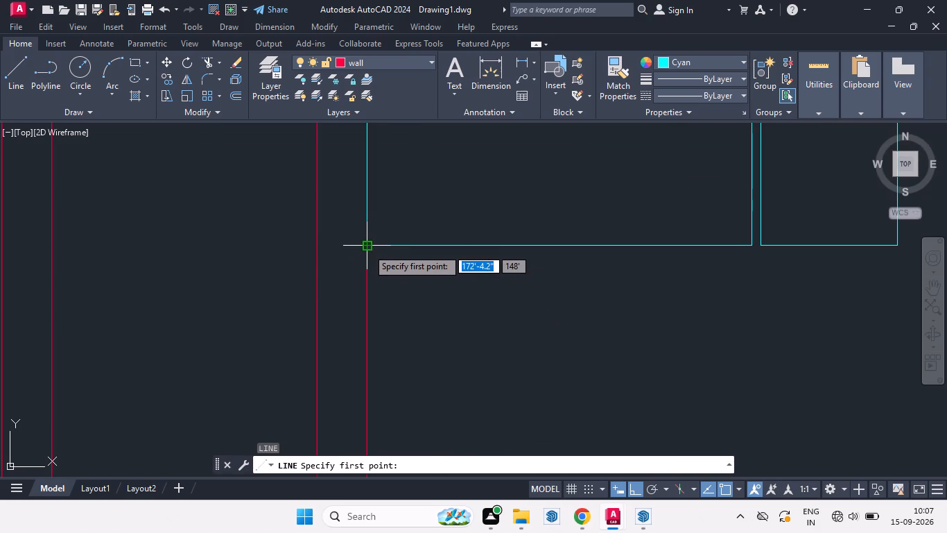
pyautogui.click(367, 247)
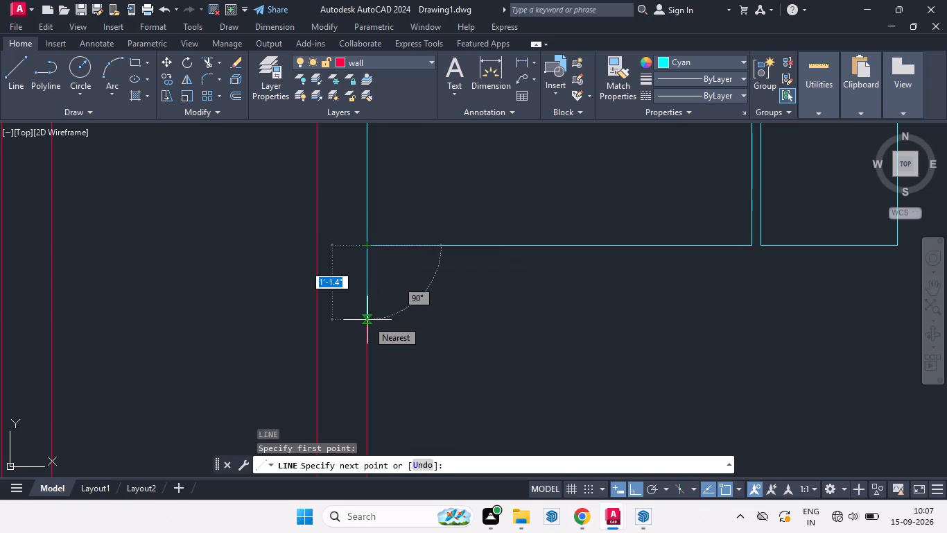
pyautogui.press('6')
pyautogui.press('Return')
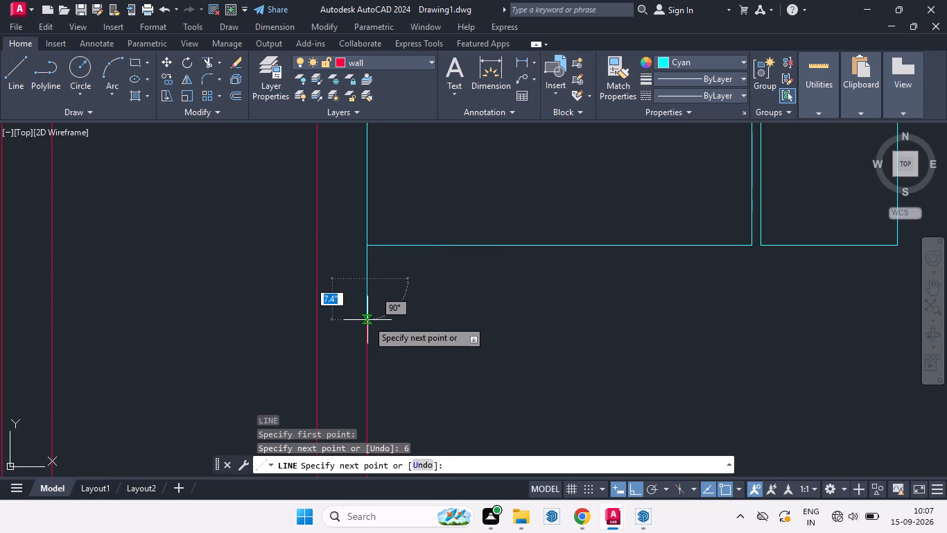
pyautogui.click(261, 314)
pyautogui.press('space')
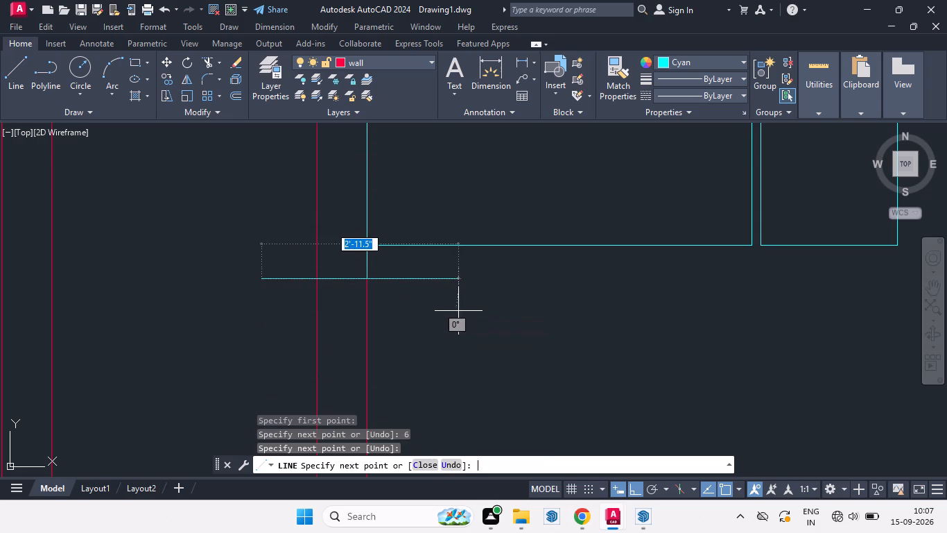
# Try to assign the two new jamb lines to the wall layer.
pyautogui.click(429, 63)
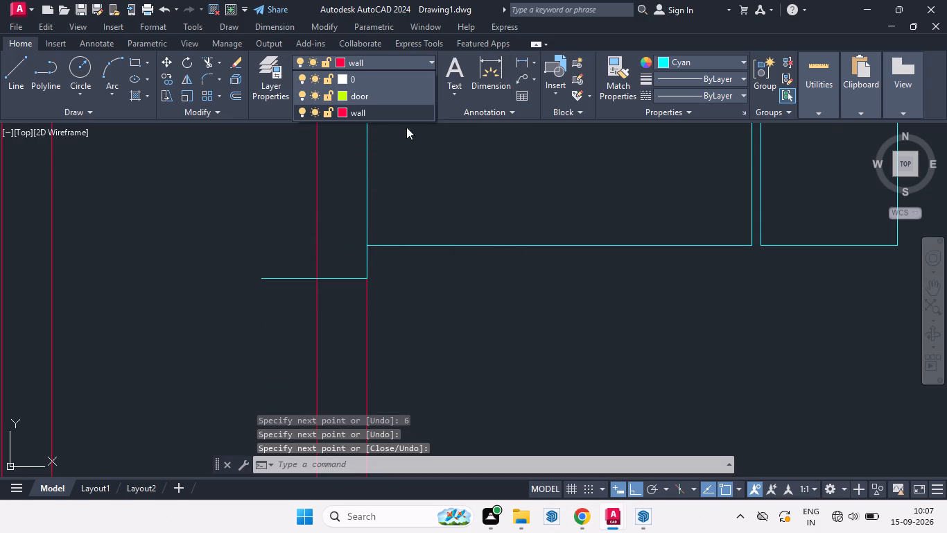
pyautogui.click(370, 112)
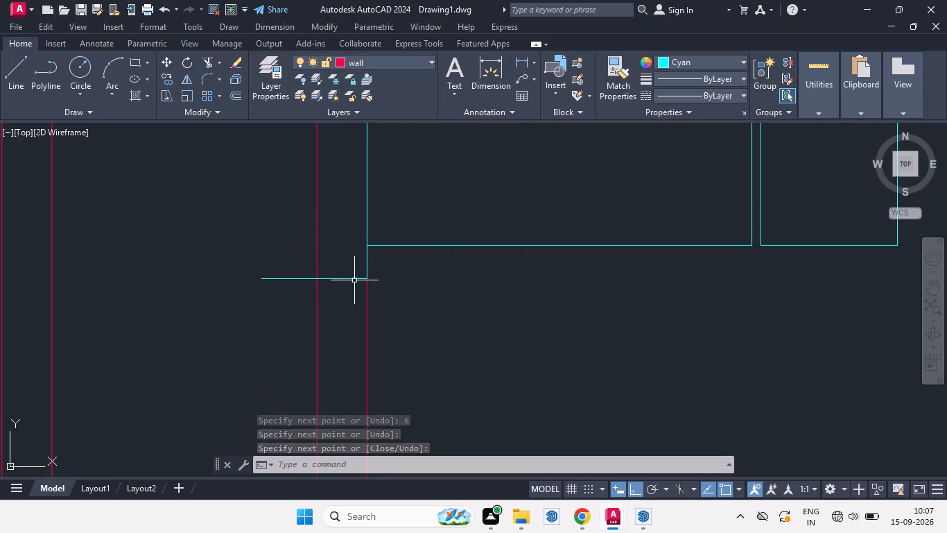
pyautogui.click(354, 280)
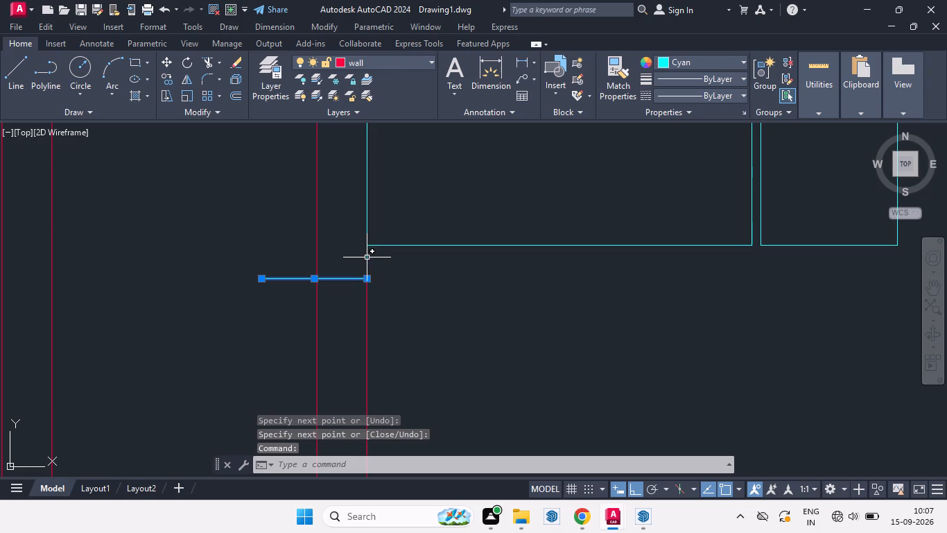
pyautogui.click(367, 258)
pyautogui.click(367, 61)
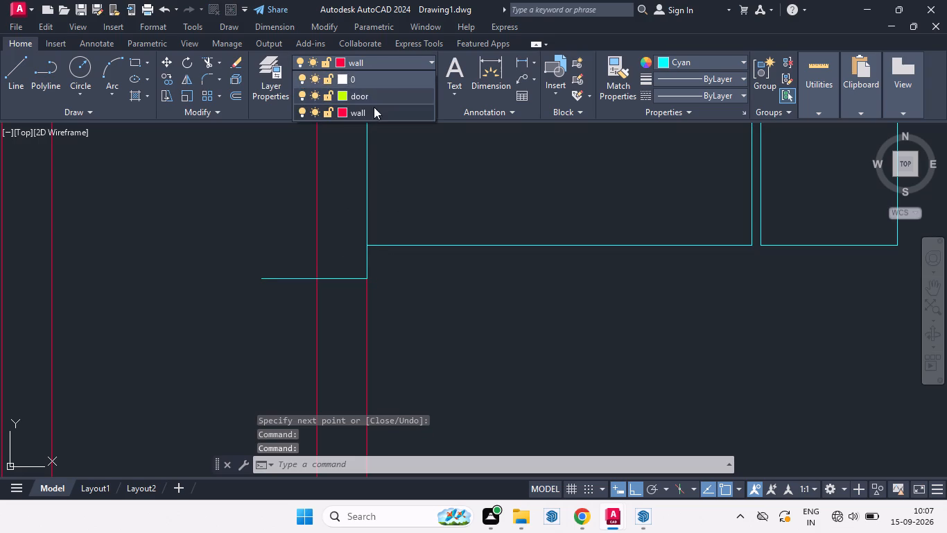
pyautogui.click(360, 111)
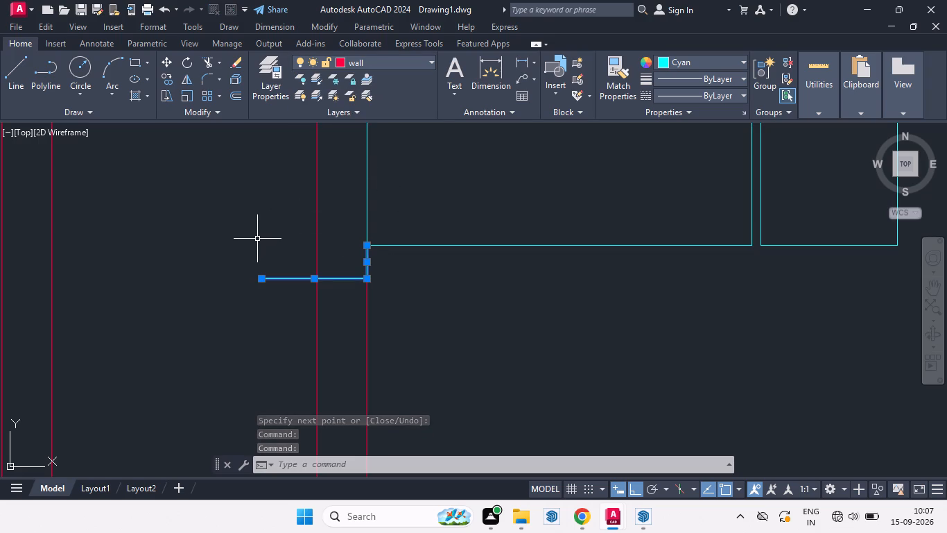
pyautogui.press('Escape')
# Draw a 2'5" line south from the first jamb line's east end, continuing west across the partition wall.
pyautogui.scroll(-2, 292, 204)
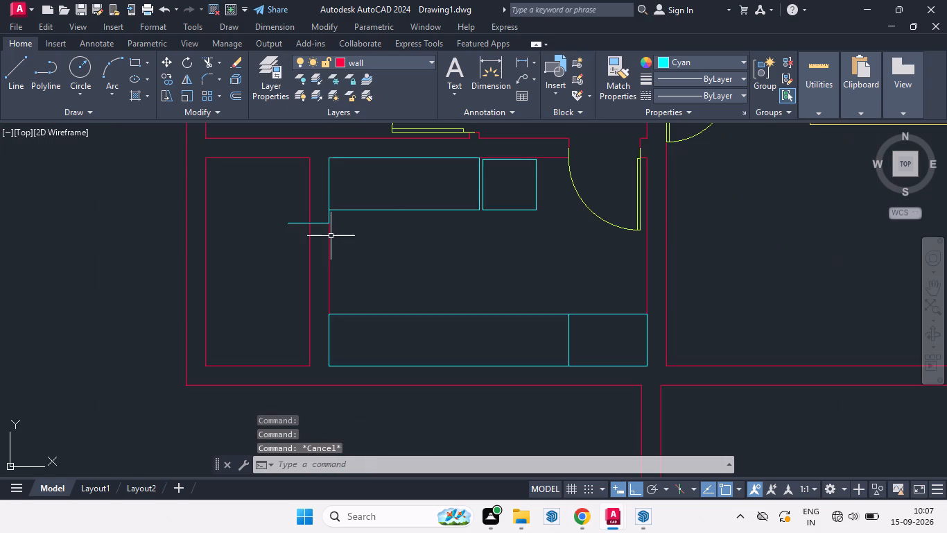
pyautogui.scroll(2, 333, 234)
pyautogui.press('l')
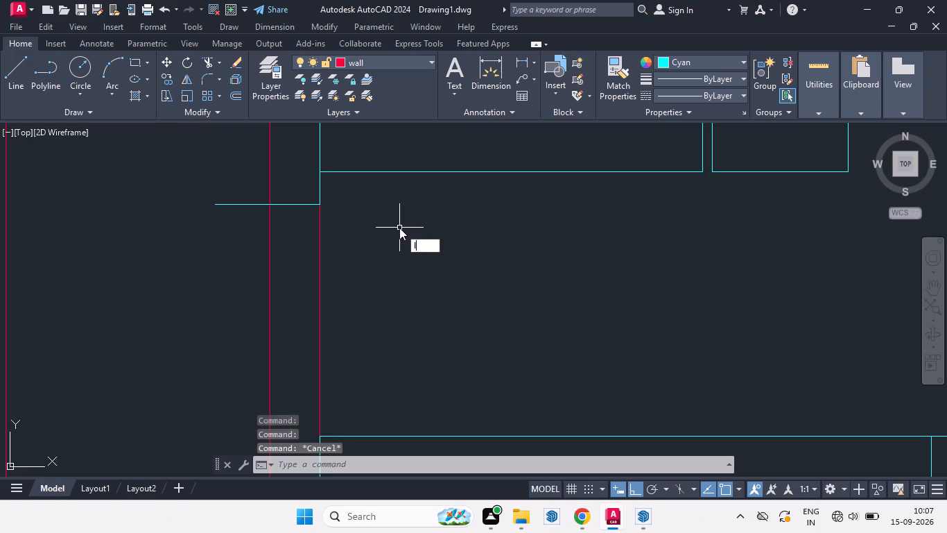
pyautogui.press('Return')
pyautogui.click(317, 205)
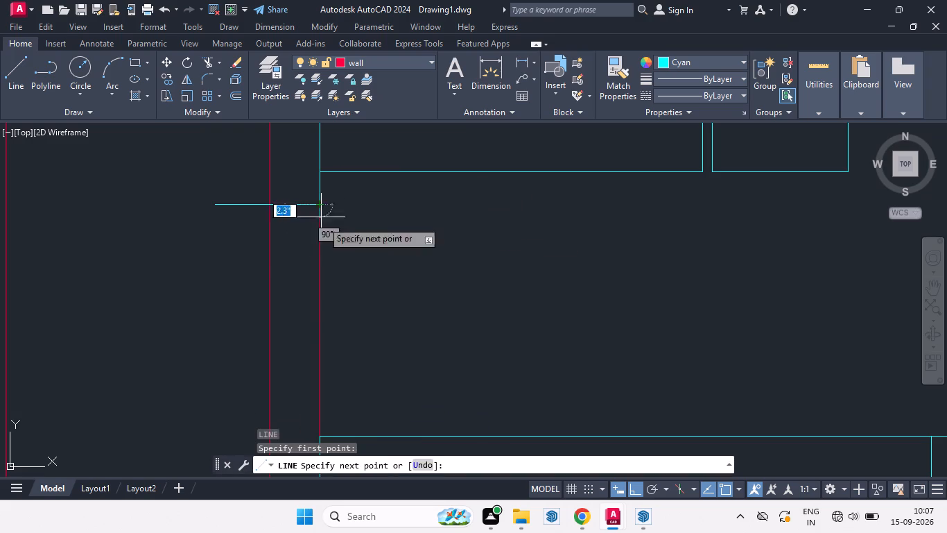
pyautogui.write("2'5")
pyautogui.press('Return')
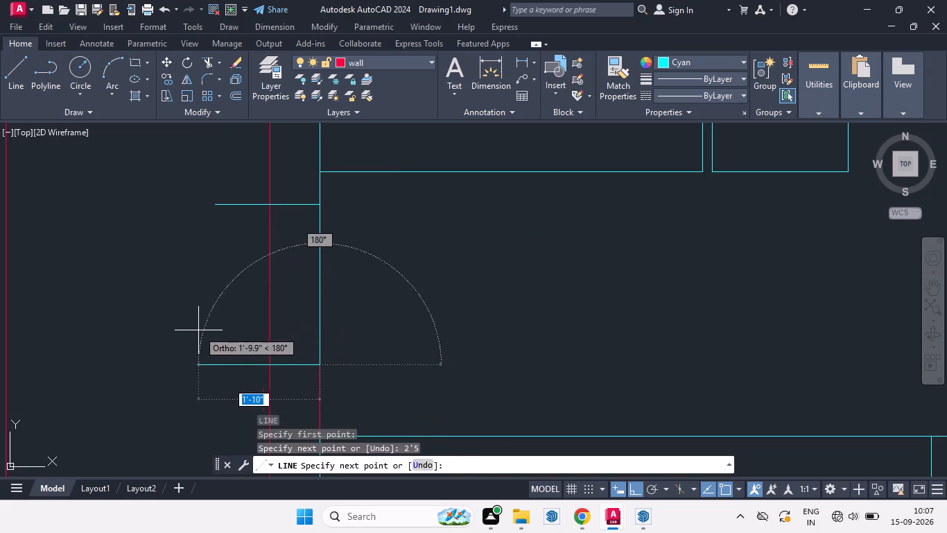
pyautogui.click(191, 332)
pyautogui.press('space')
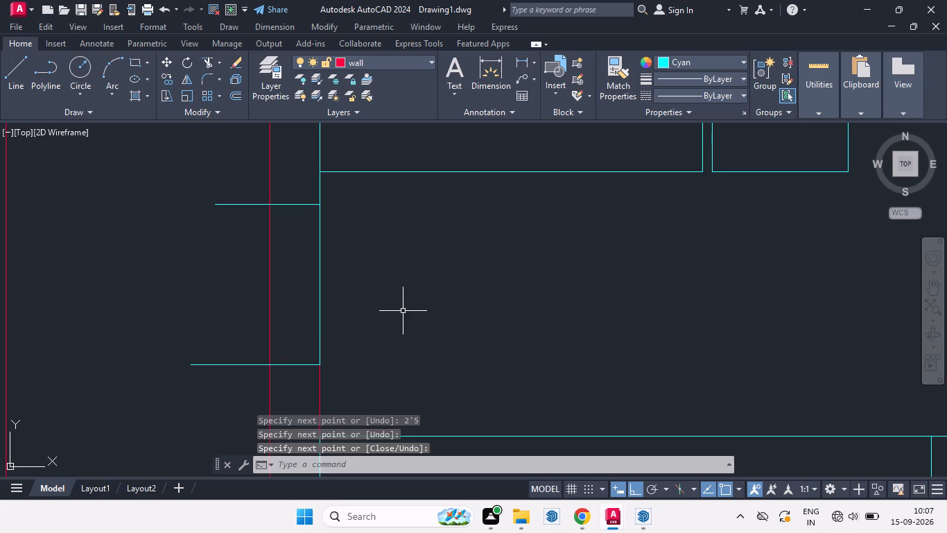
# Trim the partition wall between the two jamb lines and the jamb lines' excess west of the wall to form the opening.
pyautogui.write('tr')
pyautogui.press('Return')
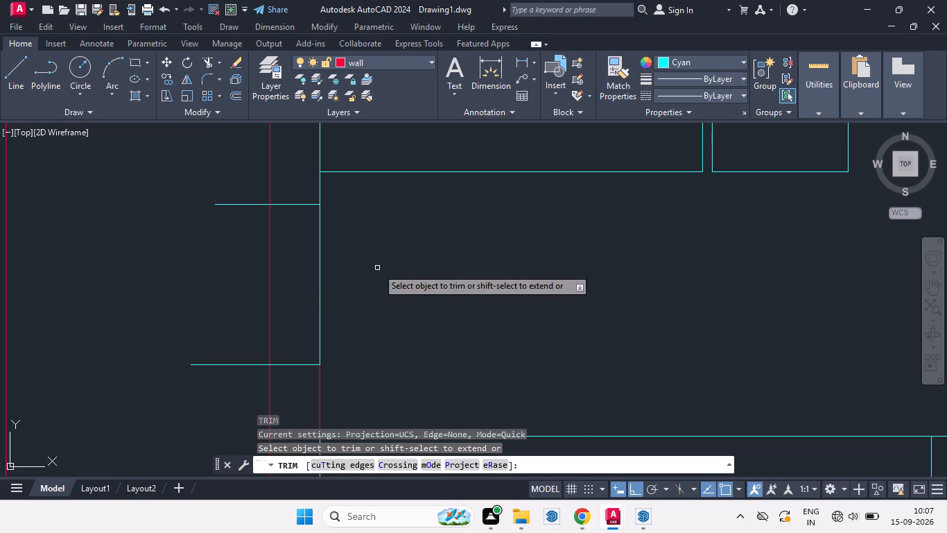
pyautogui.moveTo(379, 268); pyautogui.dragTo(98, 307)
pyautogui.moveTo(229, 168); pyautogui.dragTo(236, 290)
pyautogui.moveTo(229, 272); pyautogui.dragTo(227, 434)
pyautogui.scroll(-2, 390, 278)
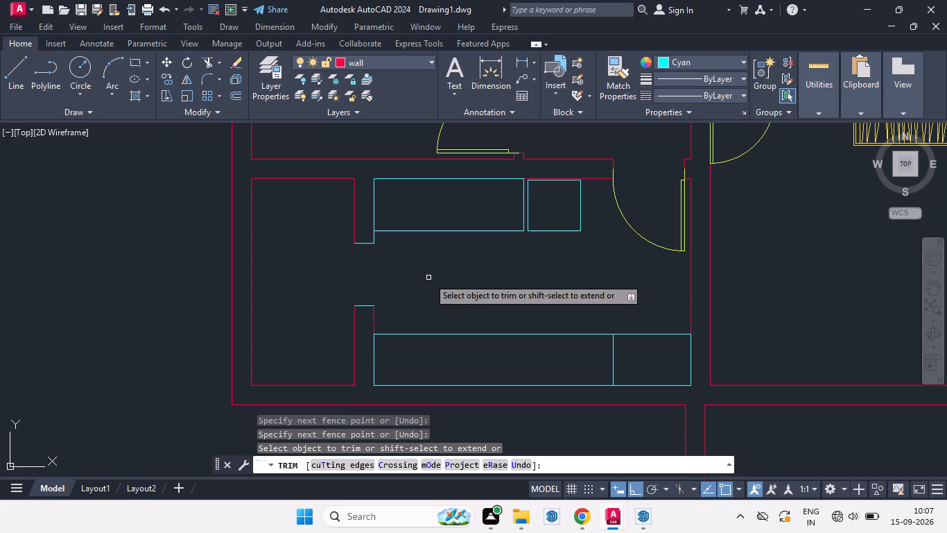
pyautogui.press('space')
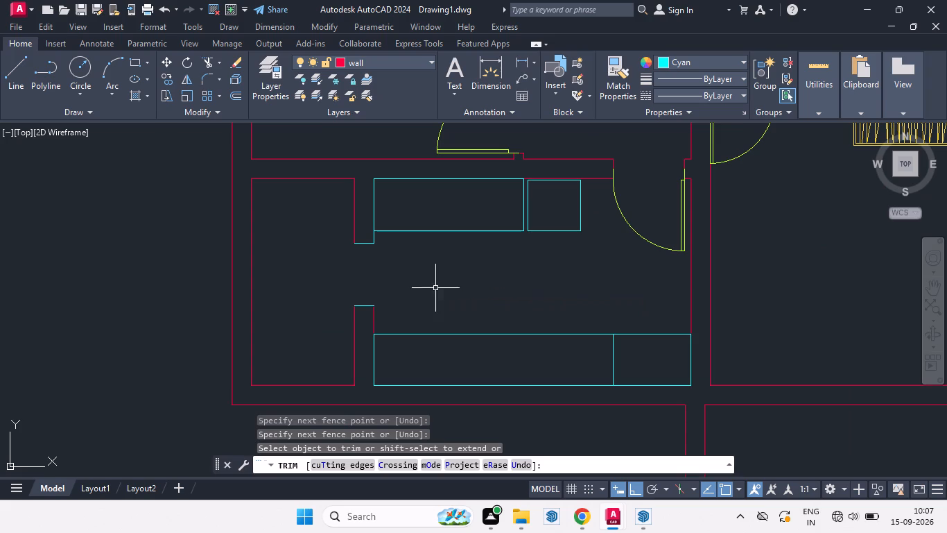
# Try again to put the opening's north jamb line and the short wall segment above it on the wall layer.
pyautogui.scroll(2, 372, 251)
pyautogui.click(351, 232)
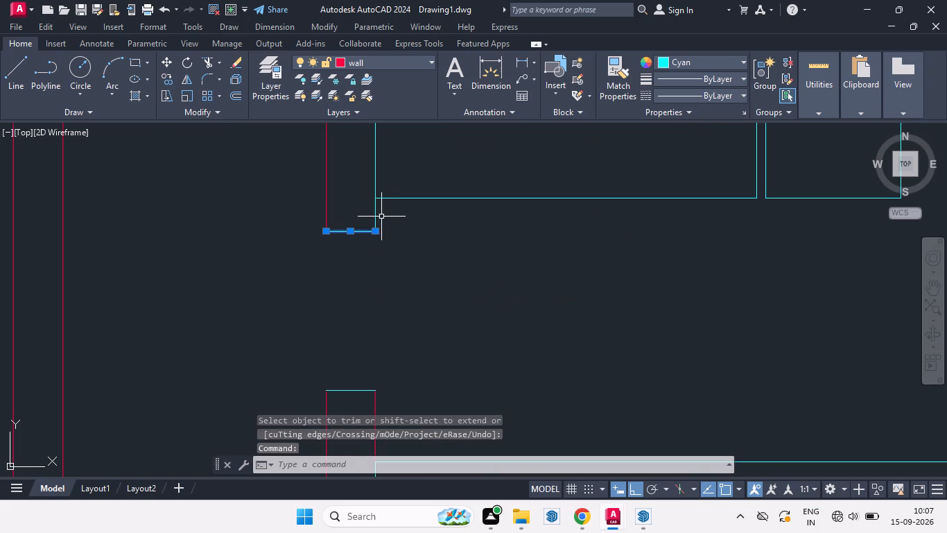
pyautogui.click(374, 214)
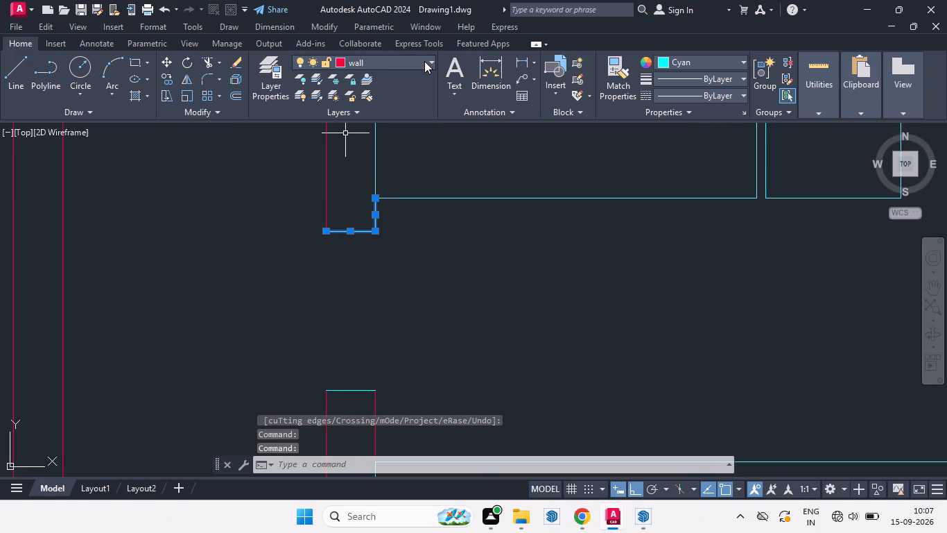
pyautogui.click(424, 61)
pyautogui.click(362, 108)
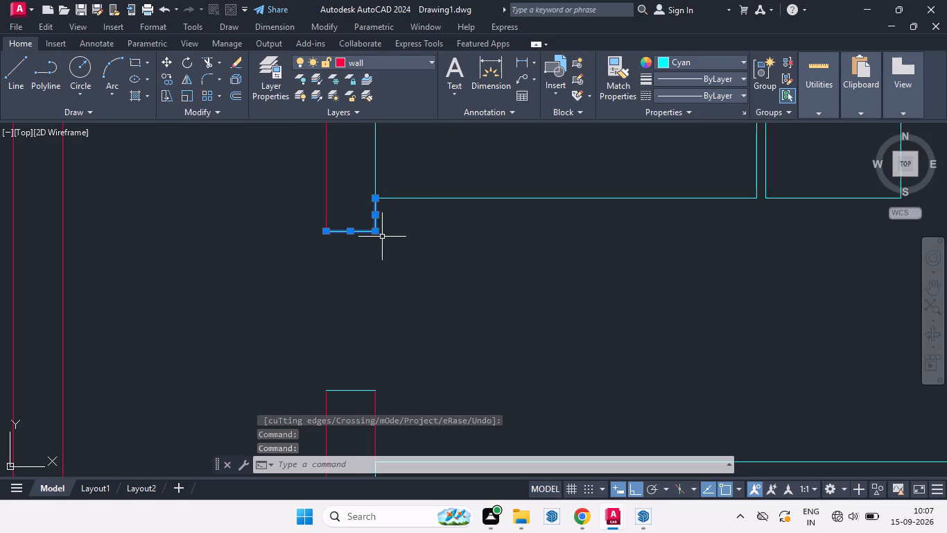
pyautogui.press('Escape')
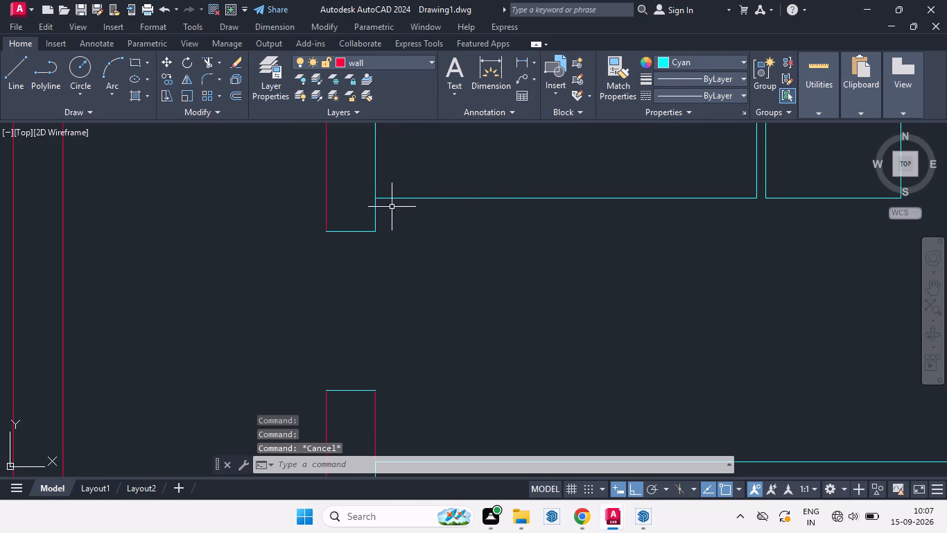
# Change the colour of the opening's north jamb line and the short vertical segment above it to Red.
pyautogui.click(375, 214)
pyautogui.click(352, 228)
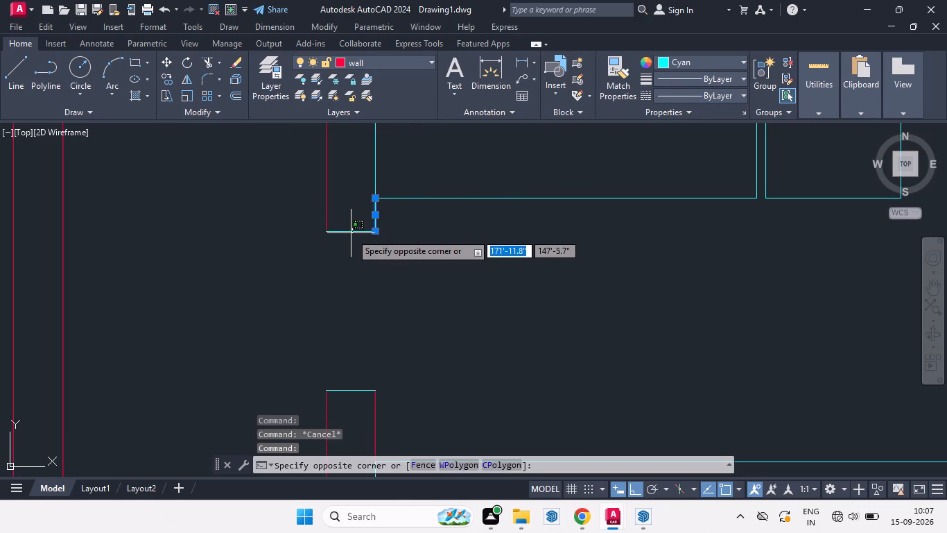
pyautogui.click(351, 233)
pyautogui.click(748, 55)
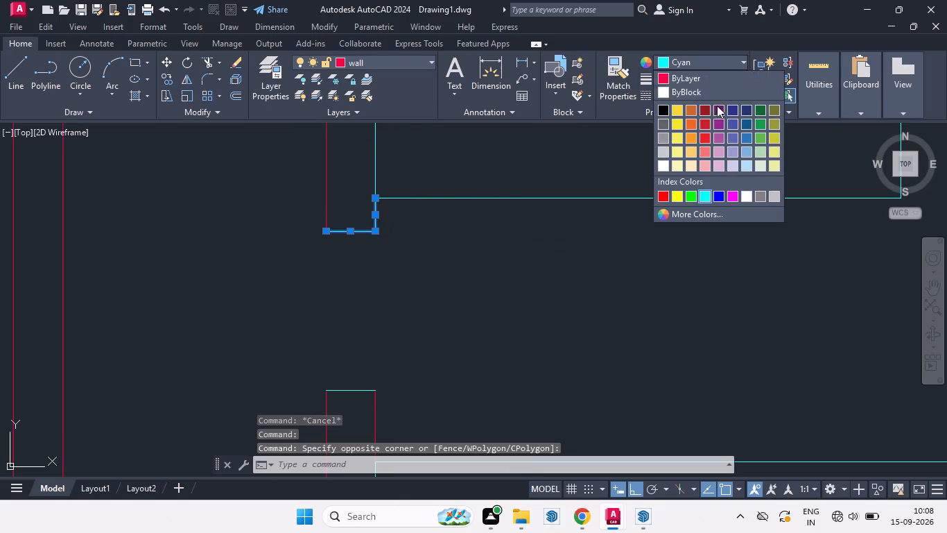
pyautogui.click(661, 193)
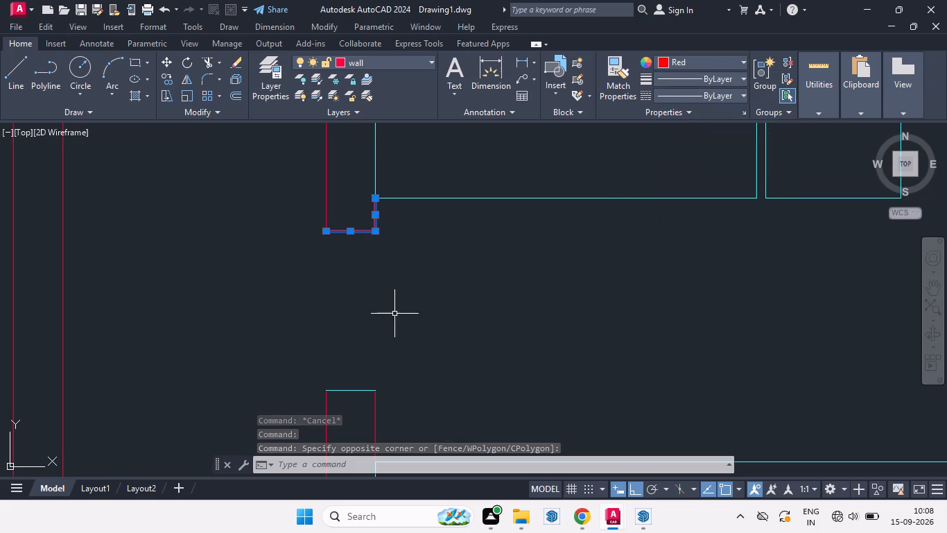
pyautogui.scroll(-1, 476, 271)
pyautogui.press('Escape')
# Change the colour of the opening's south jamb line to Red.
pyautogui.scroll(3, 411, 337)
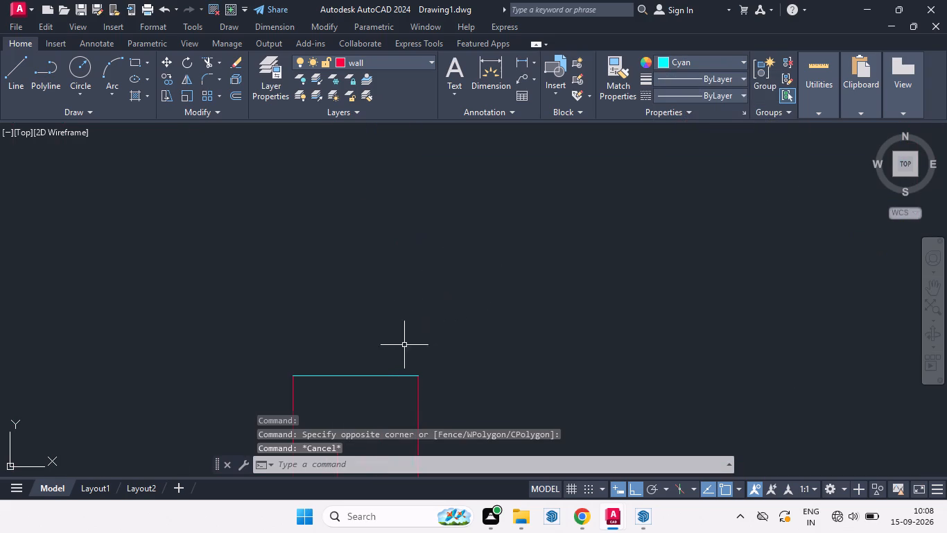
pyautogui.click(375, 375)
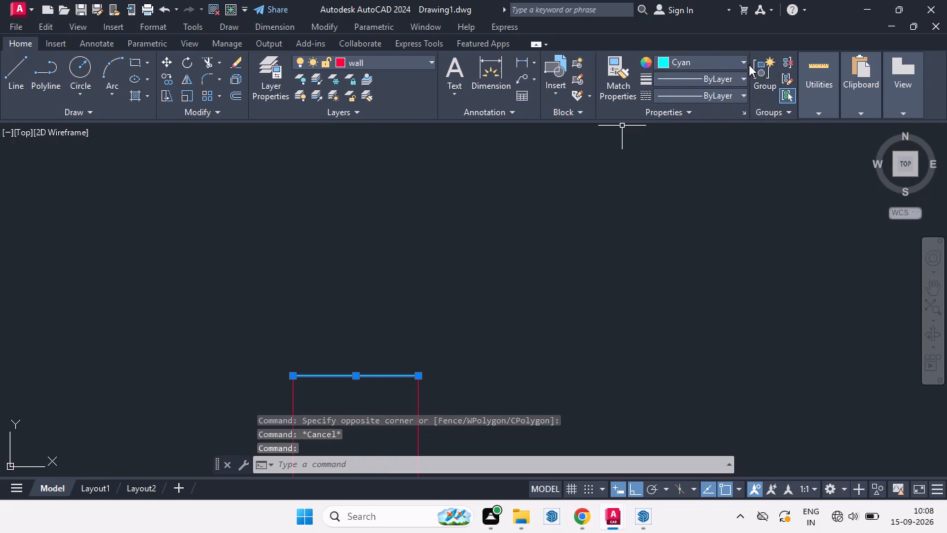
pyautogui.click(743, 61)
pyautogui.click(663, 197)
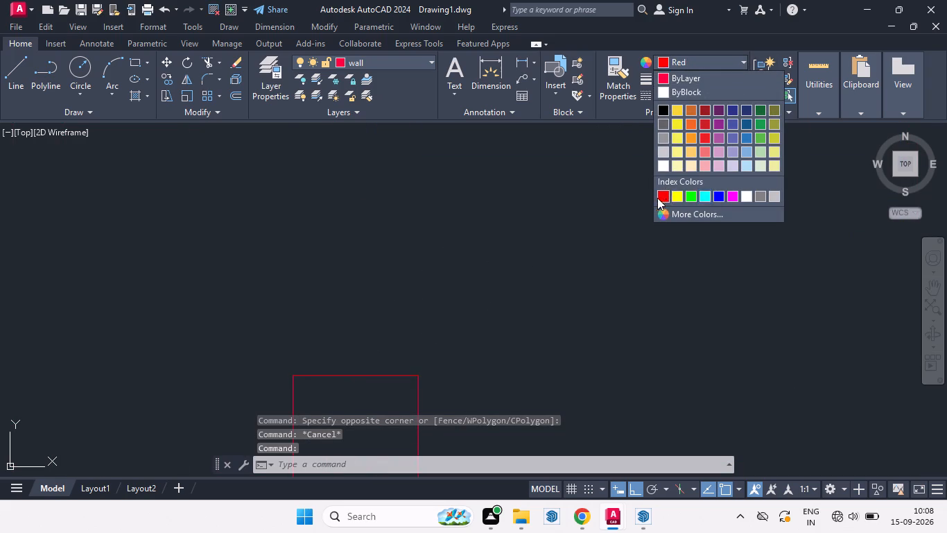
# Copy the door beneath the west-side bedroom's wardrobe onto the midpoint of the new opening's north jamb.
pyautogui.scroll(-3, 560, 210)
pyautogui.press('Escape')
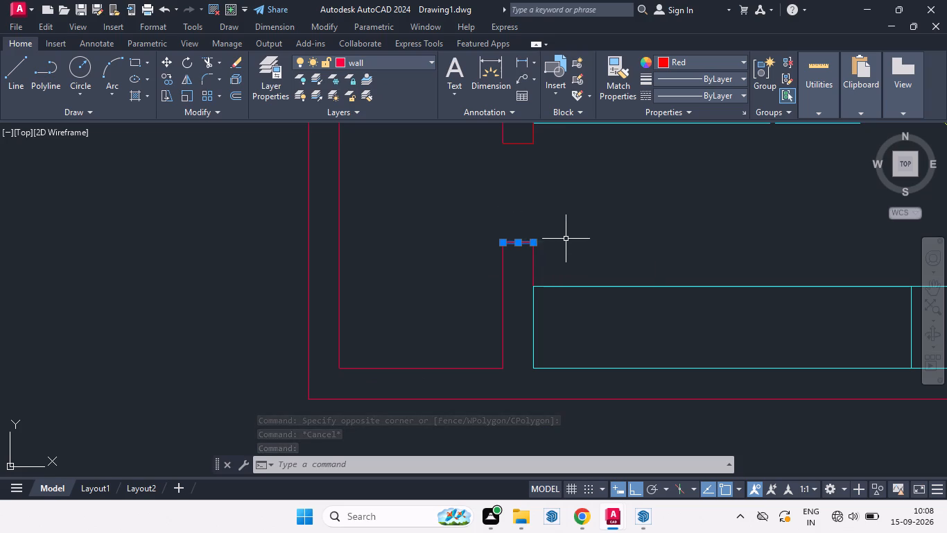
pyautogui.press('Escape')
pyautogui.moveTo(572, 230); pyautogui.dragTo(498, 253, button='middle')
pyautogui.scroll(-1, 514, 248)
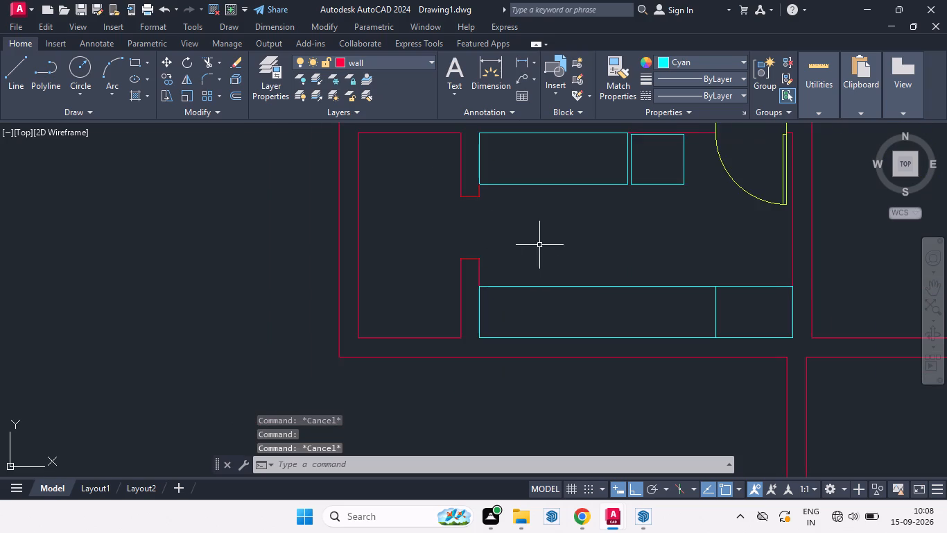
pyautogui.moveTo(536, 248); pyautogui.dragTo(501, 278, button='middle')
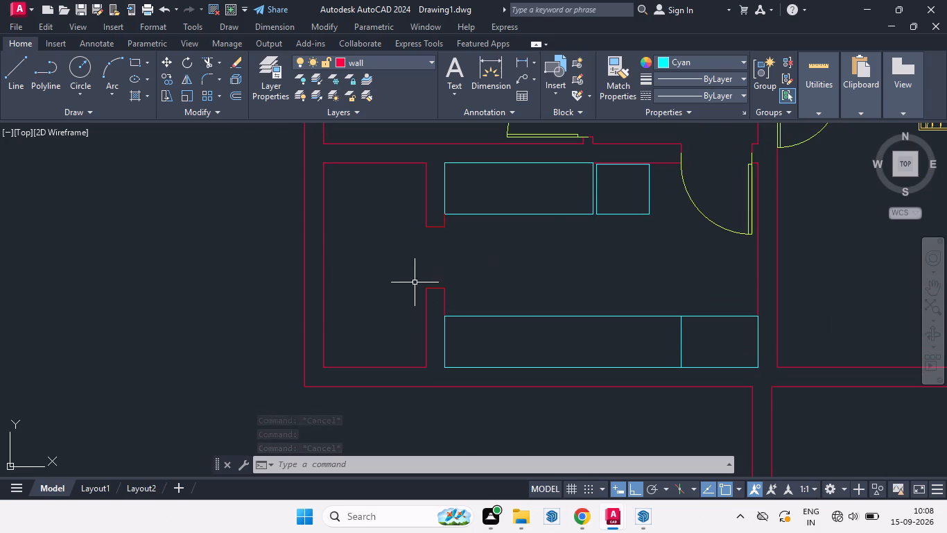
pyautogui.scroll(-1, 480, 293)
pyautogui.moveTo(519, 265); pyautogui.dragTo(513, 312, button='middle')
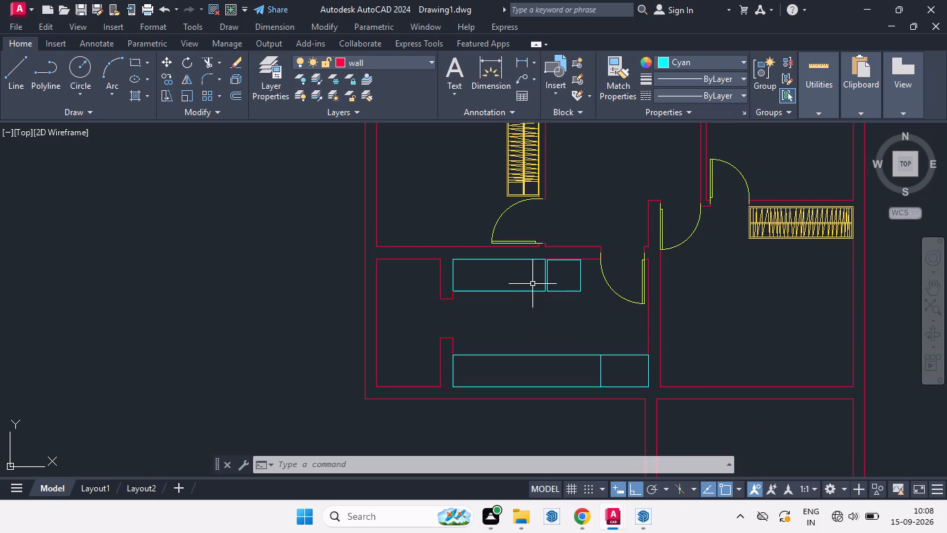
pyautogui.scroll(2, 513, 189)
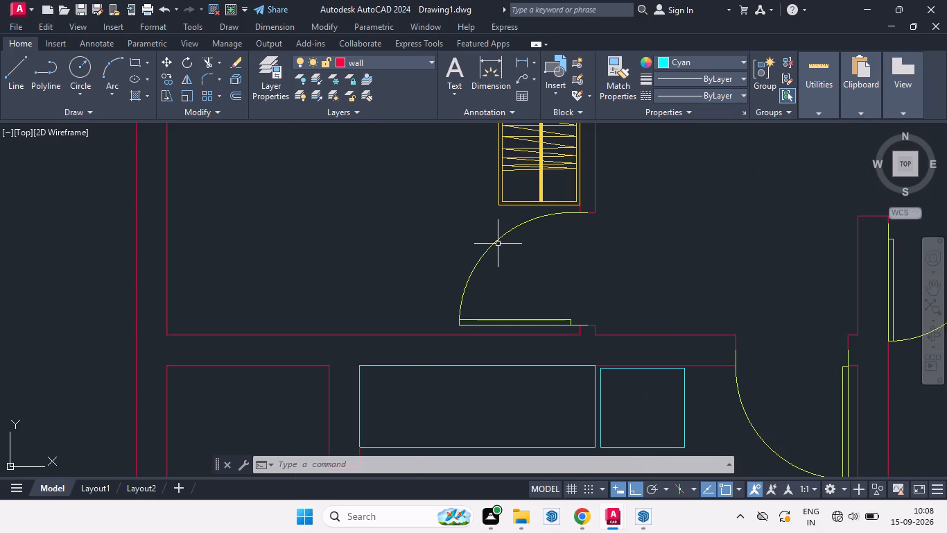
pyautogui.click(498, 243)
pyautogui.click(636, 265)
pyautogui.write('co')
pyautogui.press('Return')
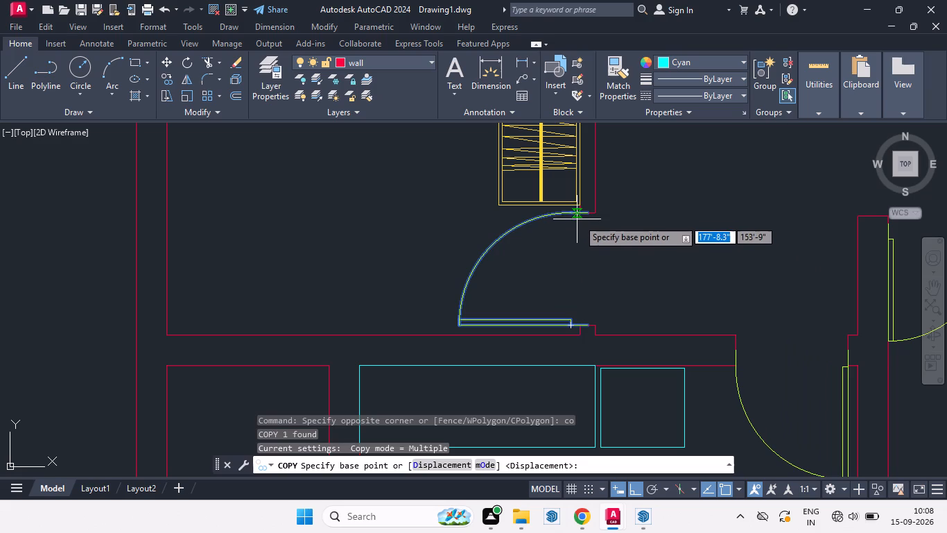
pyautogui.click(585, 214)
pyautogui.scroll(-4, 572, 268)
pyautogui.scroll(2, 568, 292)
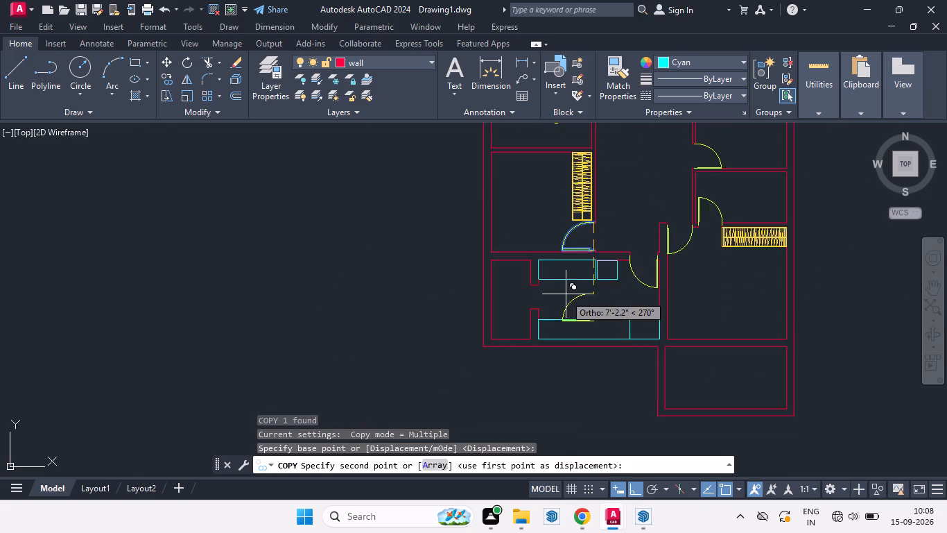
pyautogui.scroll(2, 562, 298)
pyautogui.click(453, 245)
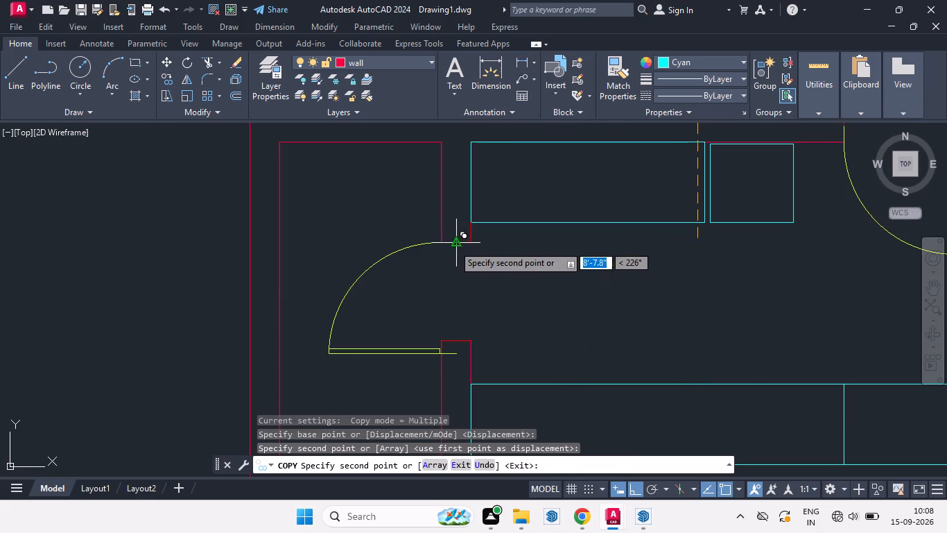
pyautogui.press('space')
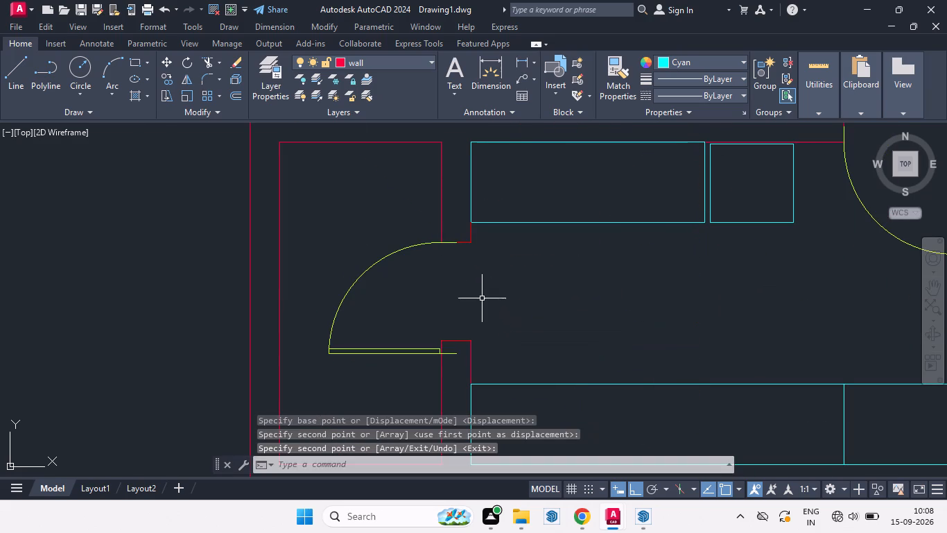
# Mirror the copied door about a horizontal line through its south end, erasing the source object.
pyautogui.click(379, 261)
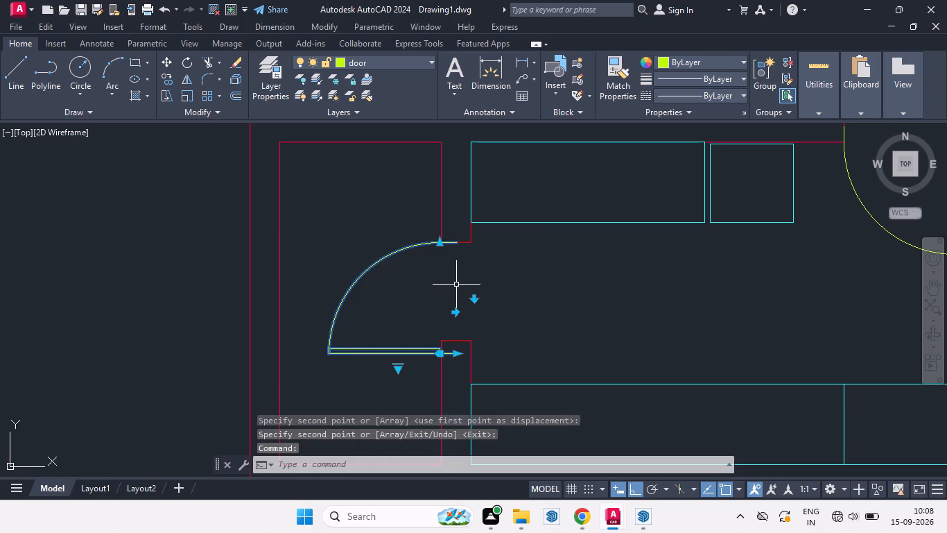
pyautogui.write('mi')
pyautogui.press('Return')
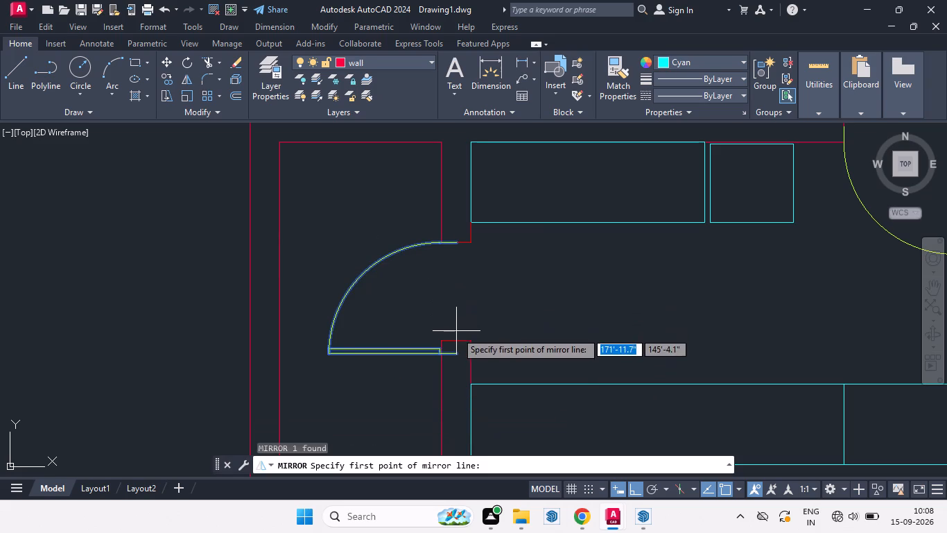
pyautogui.click(457, 357)
pyautogui.click(360, 369)
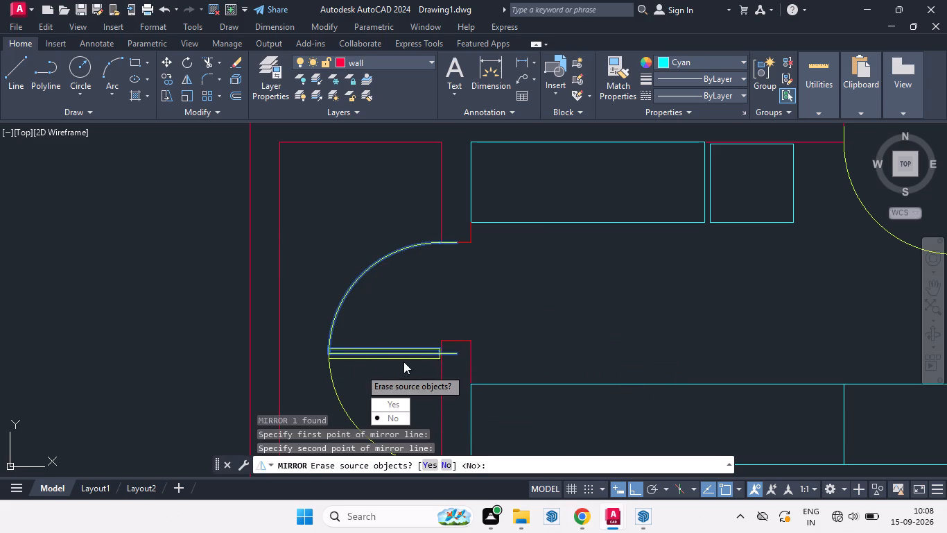
pyautogui.moveTo(388, 403); pyautogui.dragTo(360, 369)
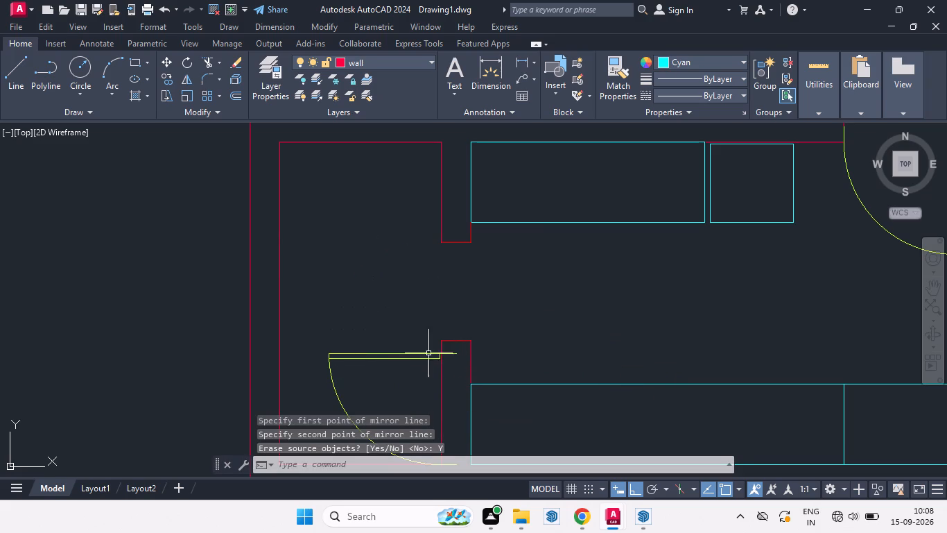
# Move the mirrored door from its hinge-side end point to the midpoint of the opening's north jamb.
pyautogui.click(450, 354)
pyautogui.press('m')
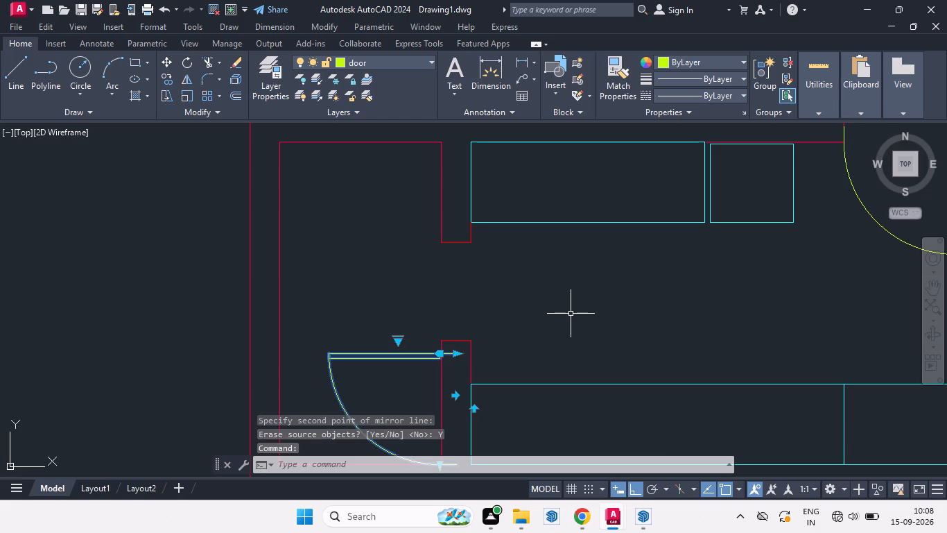
pyautogui.press('Return')
pyautogui.click(456, 360)
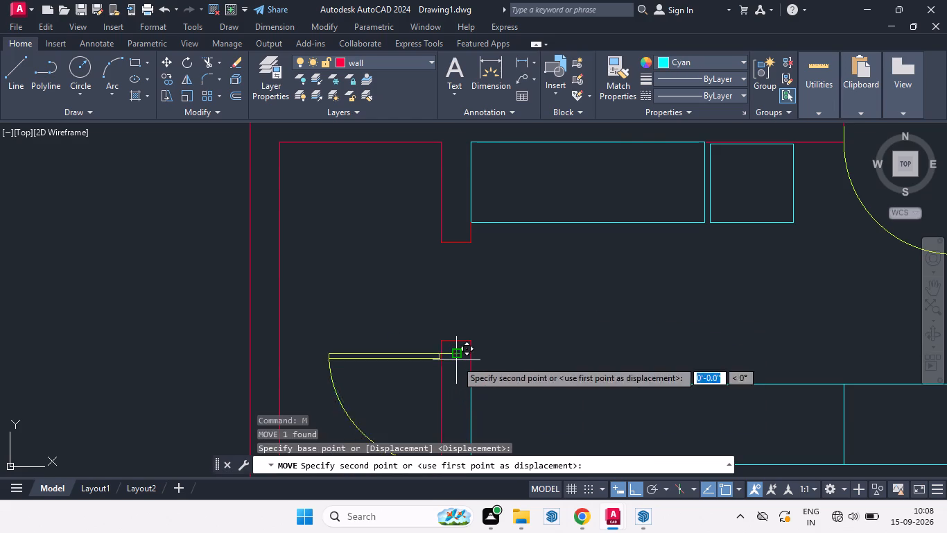
pyautogui.click(455, 244)
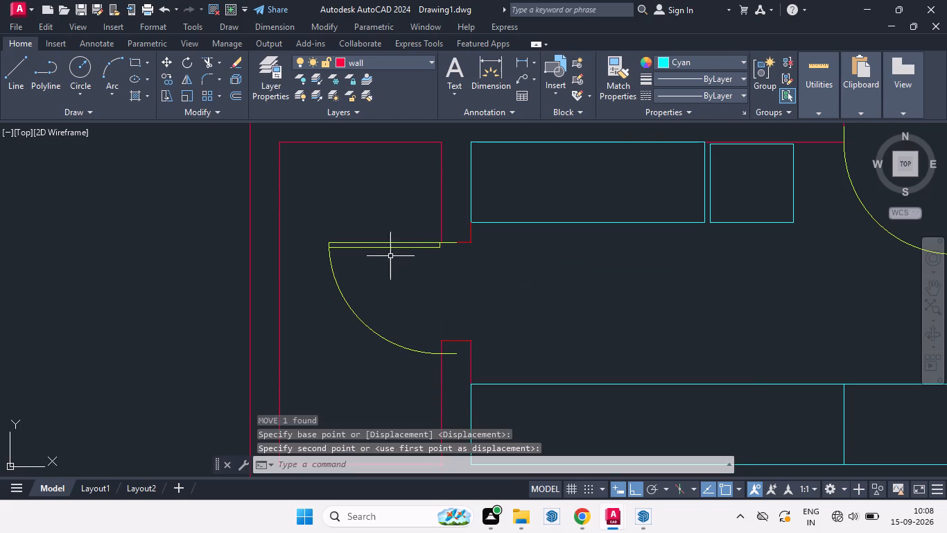
# Scale the door down from the north jamb's midpoint until its swing ends on the opening's south jamb.
pyautogui.click(389, 243)
pyautogui.write('sc')
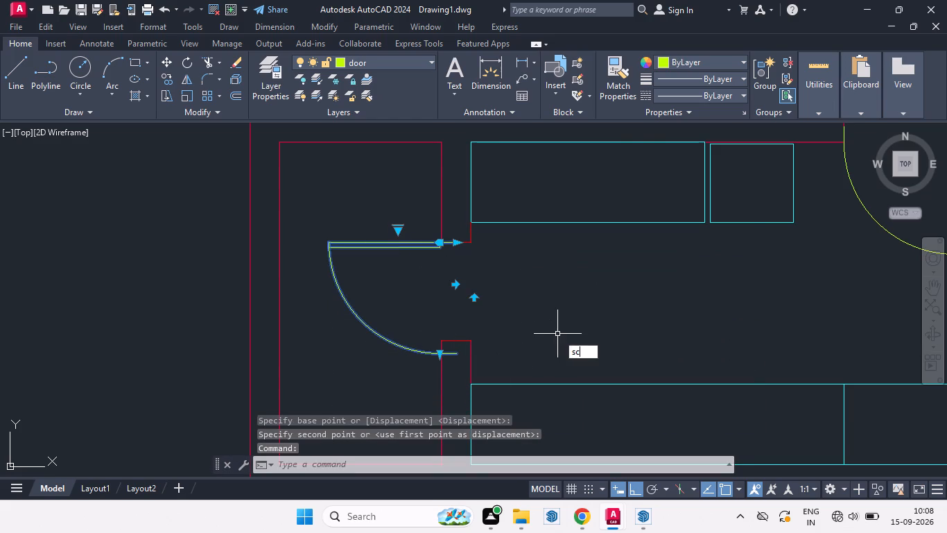
pyautogui.press('Return')
pyautogui.click(456, 246)
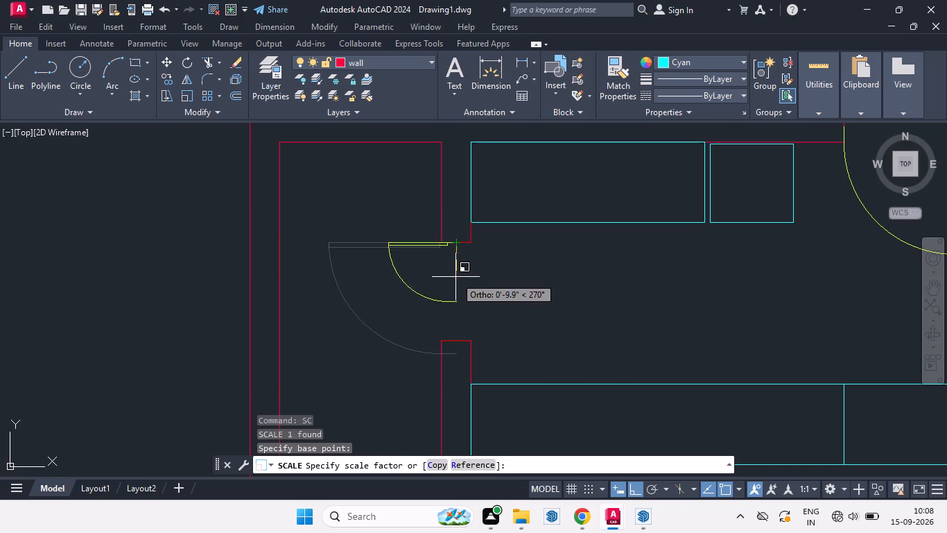
pyautogui.scroll(1, 455, 294)
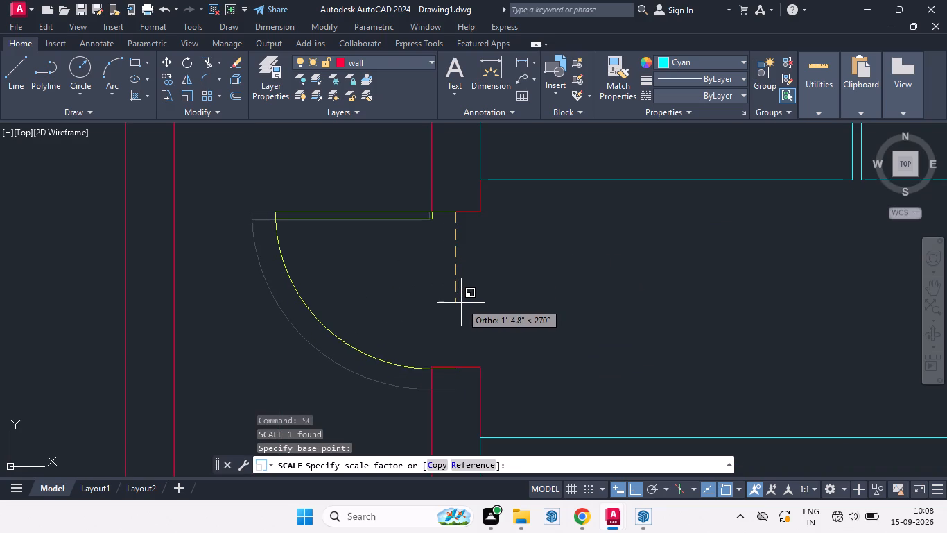
pyautogui.scroll(3, 462, 302)
pyautogui.scroll(-2, 462, 296)
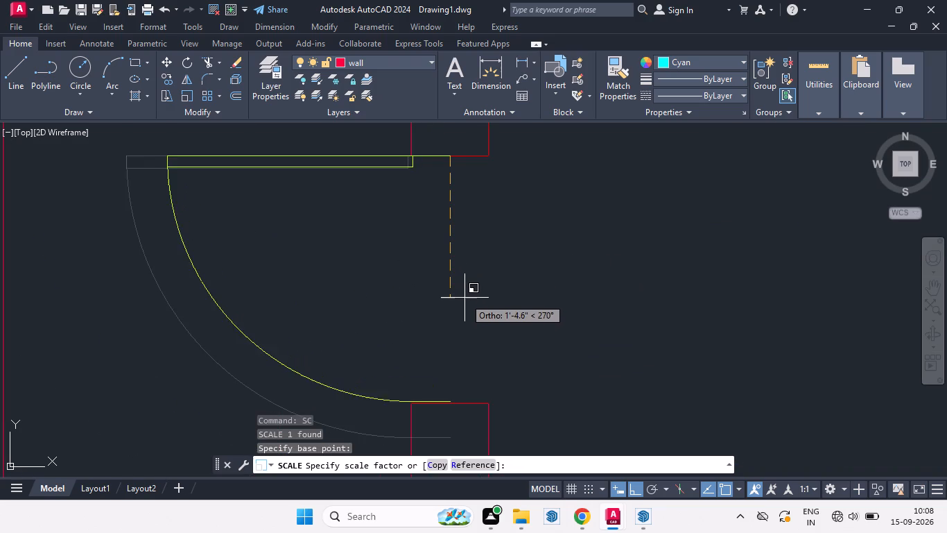
pyautogui.scroll(1, 464, 298)
pyautogui.scroll(-1, 464, 294)
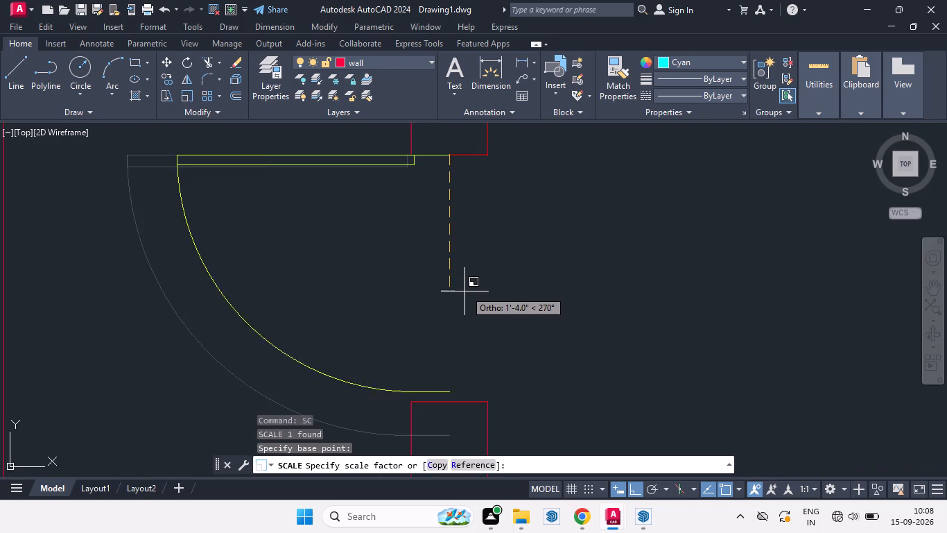
pyautogui.scroll(-1, 468, 283)
pyautogui.scroll(2, 474, 312)
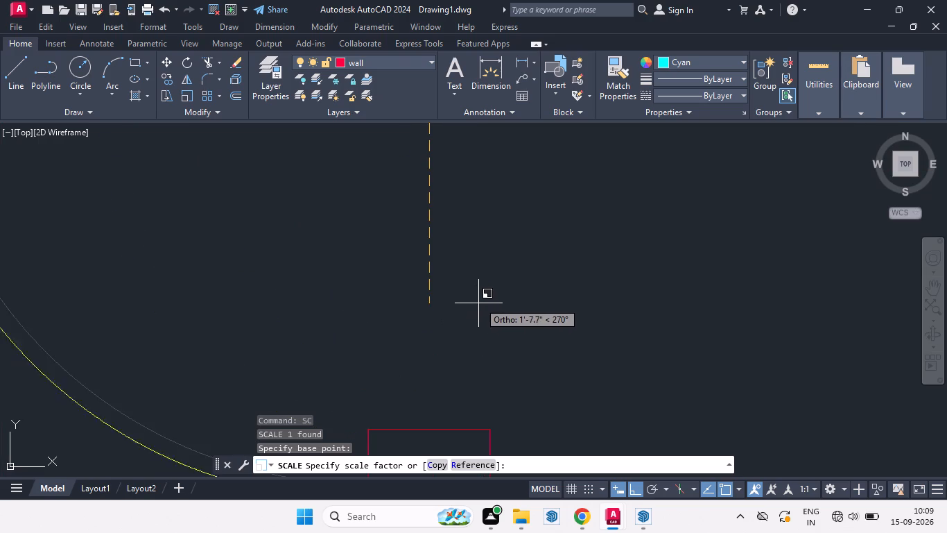
pyautogui.click(469, 262)
pyautogui.press('space')
pyautogui.scroll(-2, 505, 323)
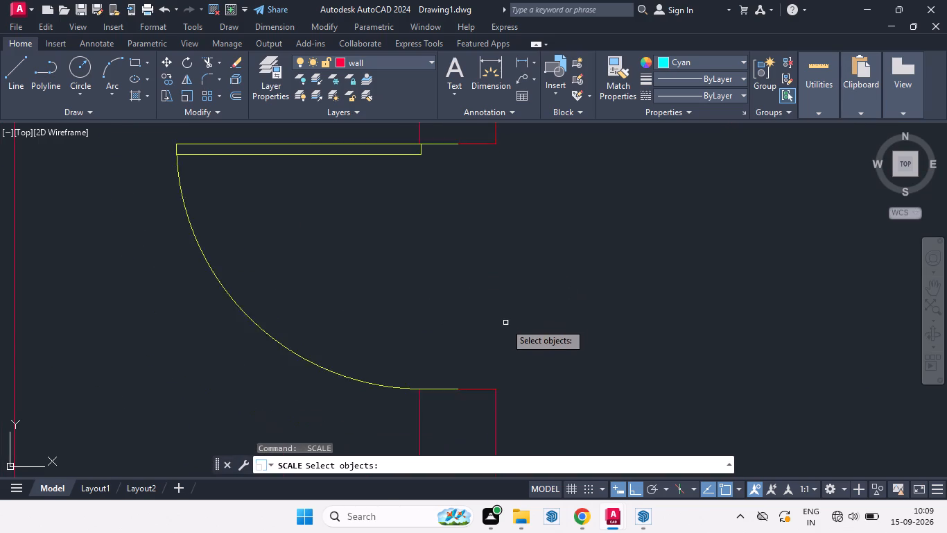
pyautogui.scroll(-1, 505, 323)
pyautogui.press('Escape')
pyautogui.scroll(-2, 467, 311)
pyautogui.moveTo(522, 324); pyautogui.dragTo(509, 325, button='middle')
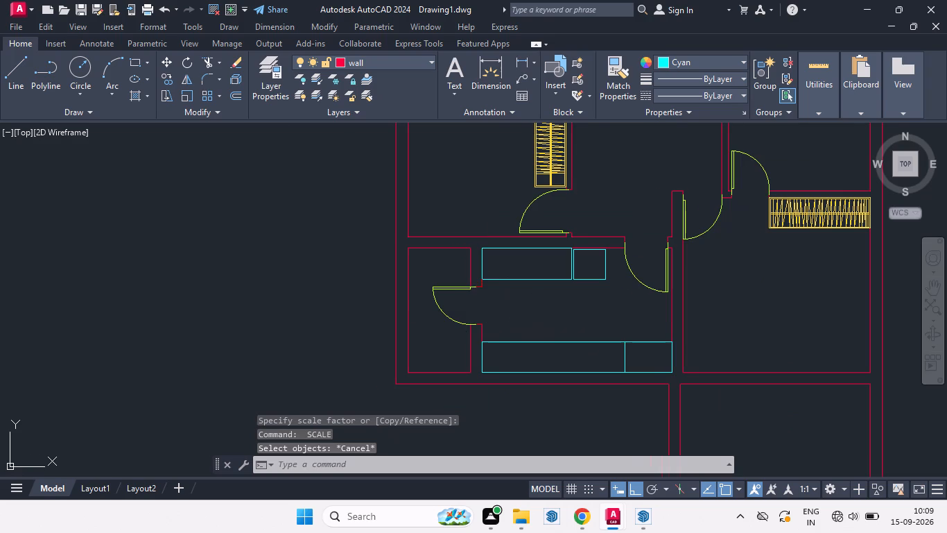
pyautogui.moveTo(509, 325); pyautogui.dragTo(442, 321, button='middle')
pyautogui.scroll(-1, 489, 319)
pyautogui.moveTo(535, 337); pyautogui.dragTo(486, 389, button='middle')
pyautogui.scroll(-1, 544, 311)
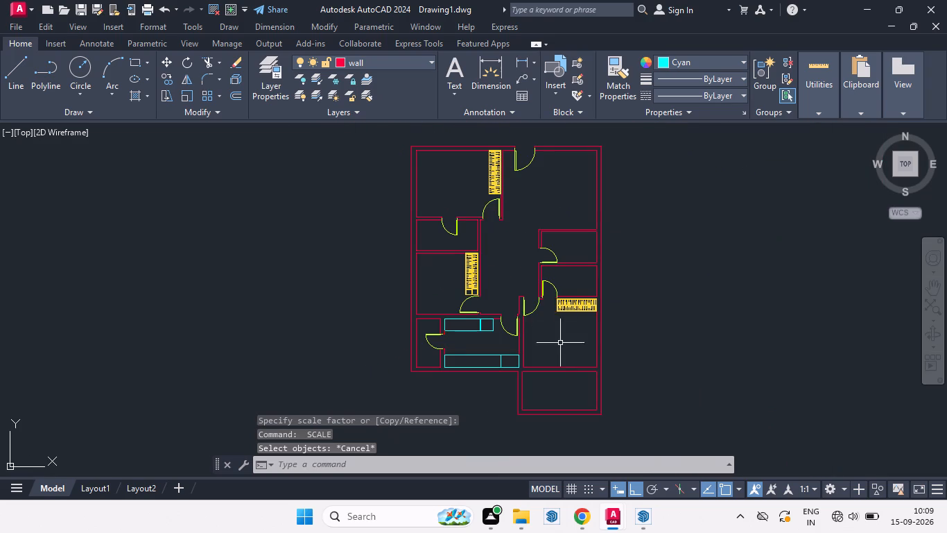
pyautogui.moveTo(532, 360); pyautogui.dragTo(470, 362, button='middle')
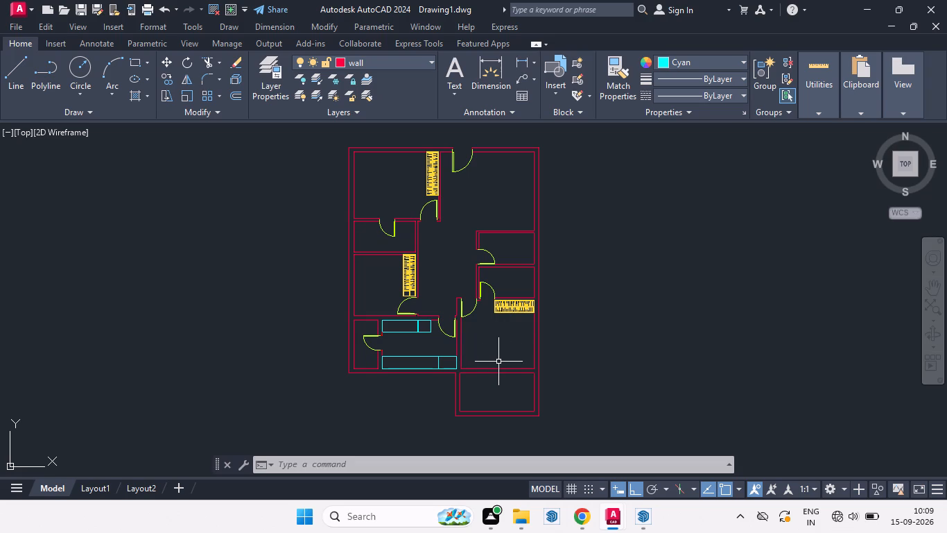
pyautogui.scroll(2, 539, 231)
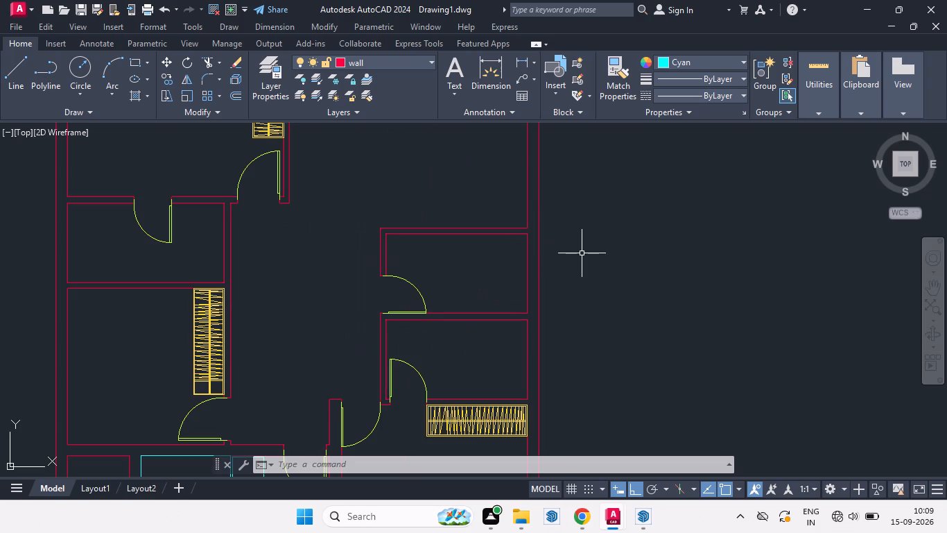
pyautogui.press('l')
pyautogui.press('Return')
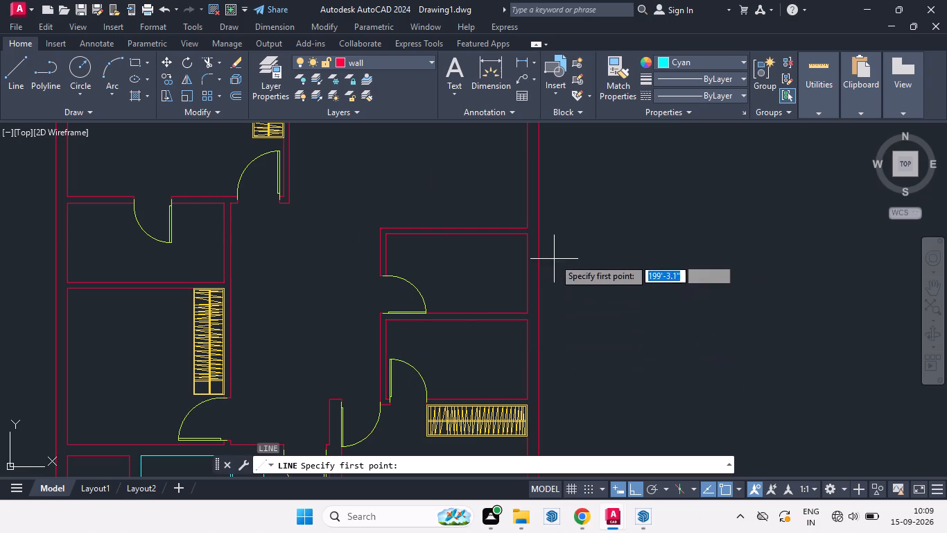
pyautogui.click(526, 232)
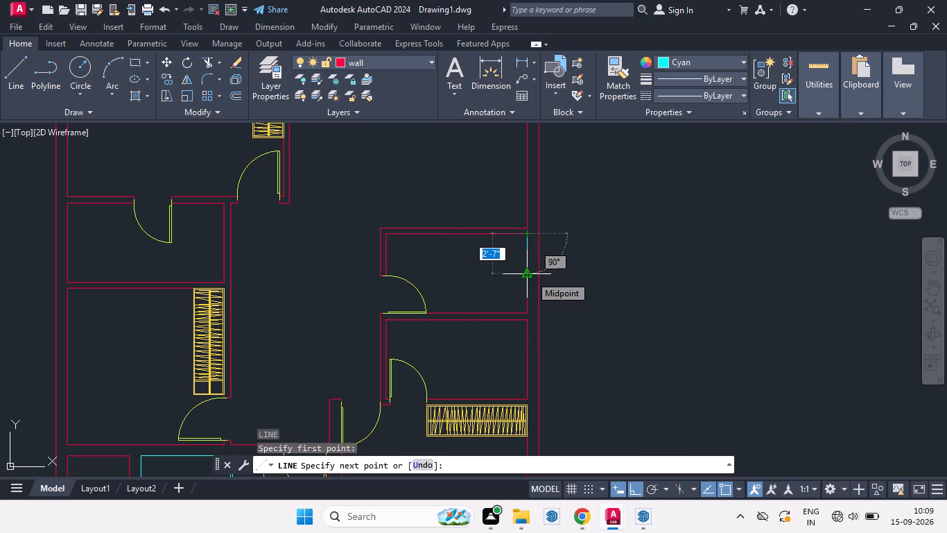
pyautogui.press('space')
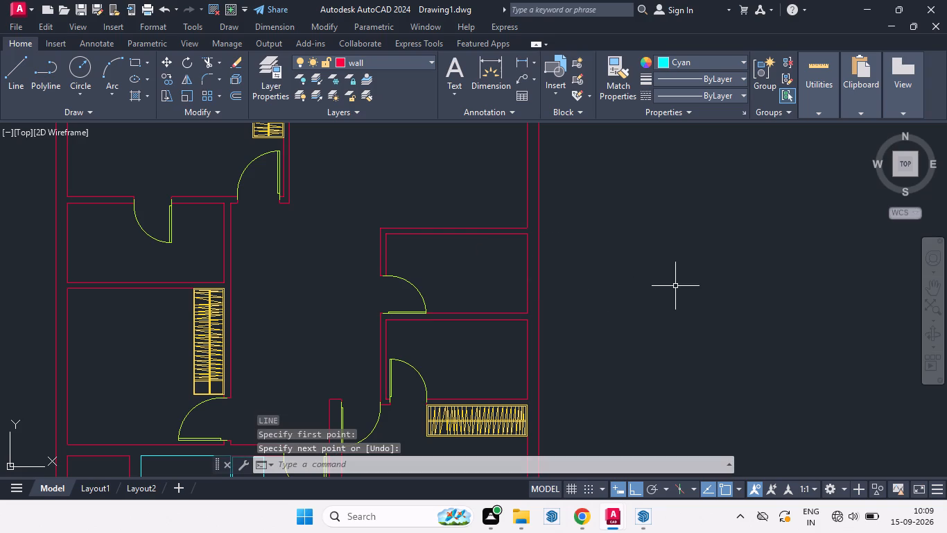
# Draw a cyan rectangle 2' wide and about 4'-9.5" long in the empty area east of the plan.
pyautogui.write('rec')
pyautogui.press('Return')
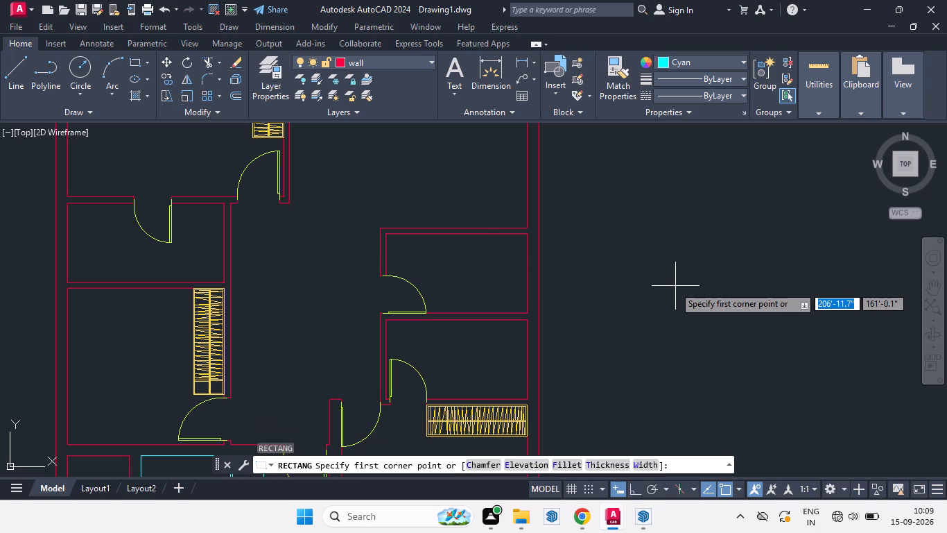
pyautogui.click(741, 62)
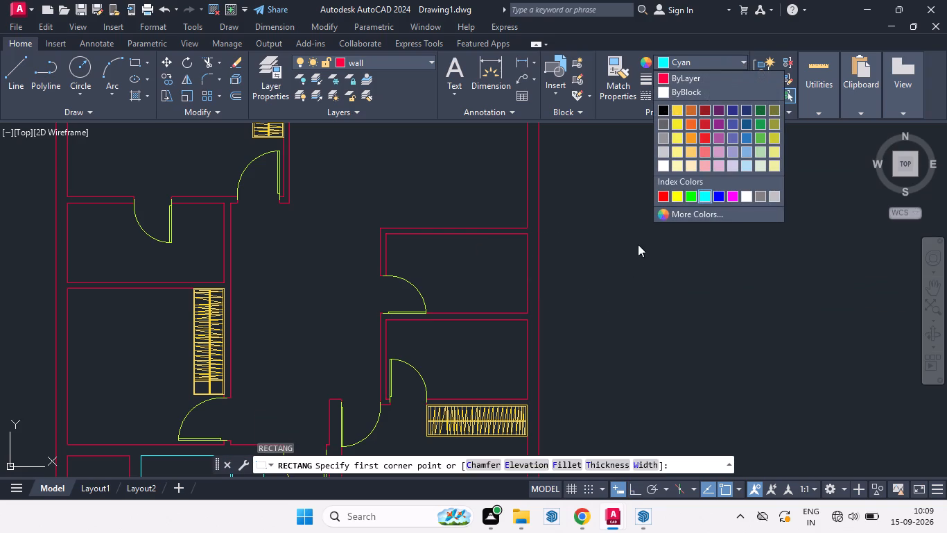
pyautogui.click(705, 195)
pyautogui.click(632, 252)
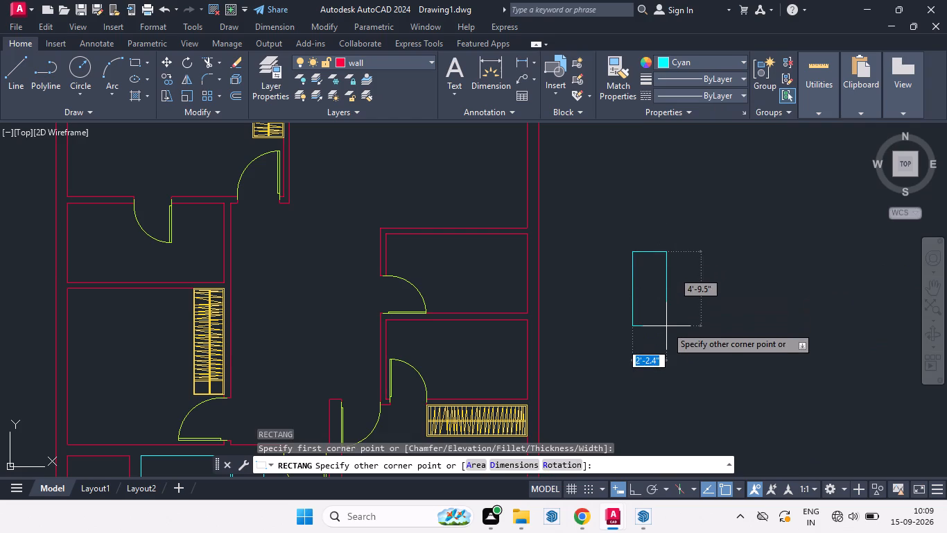
pyautogui.write("2'")
pyautogui.press('Return')
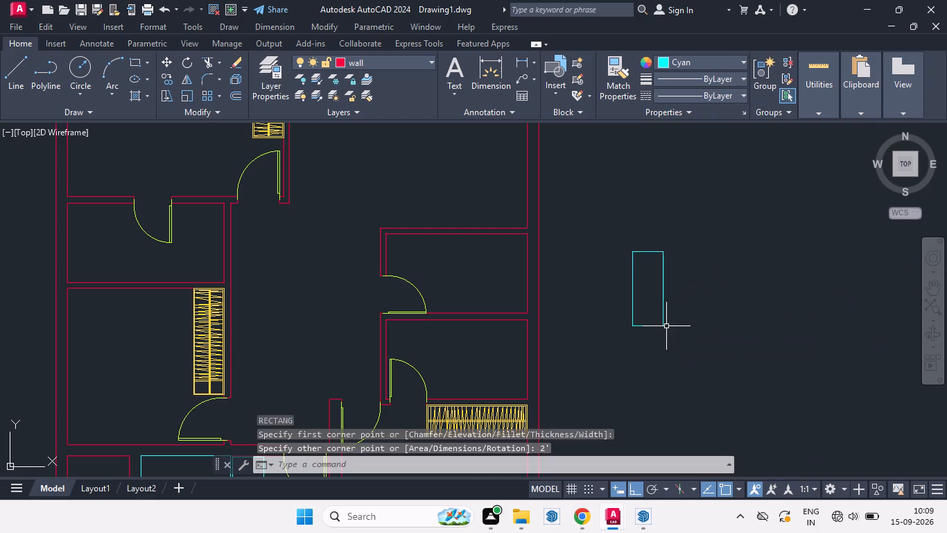
# Delete the oversized cyan rectangle in the empty area east of the plan.
pyautogui.press('9')
pyautogui.press('Return')
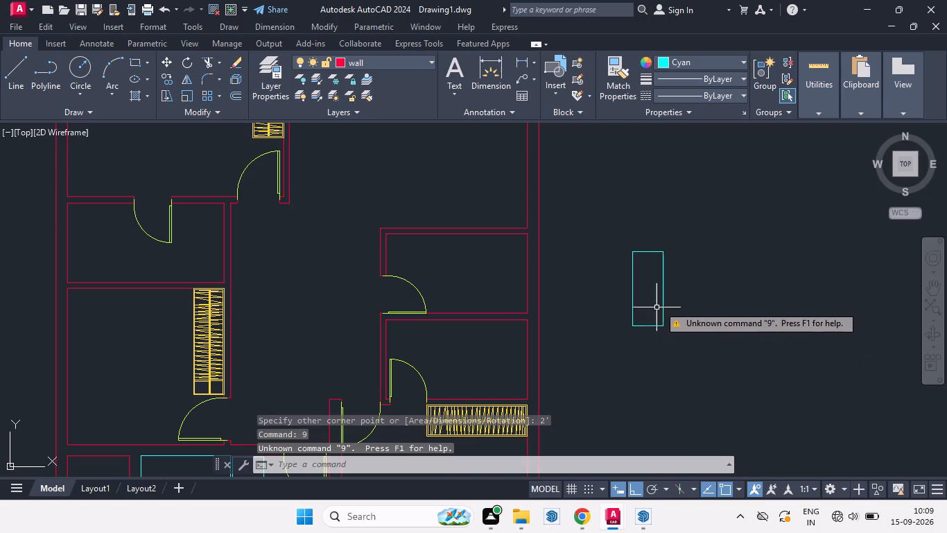
pyautogui.click(663, 302)
pyautogui.press('Delete')
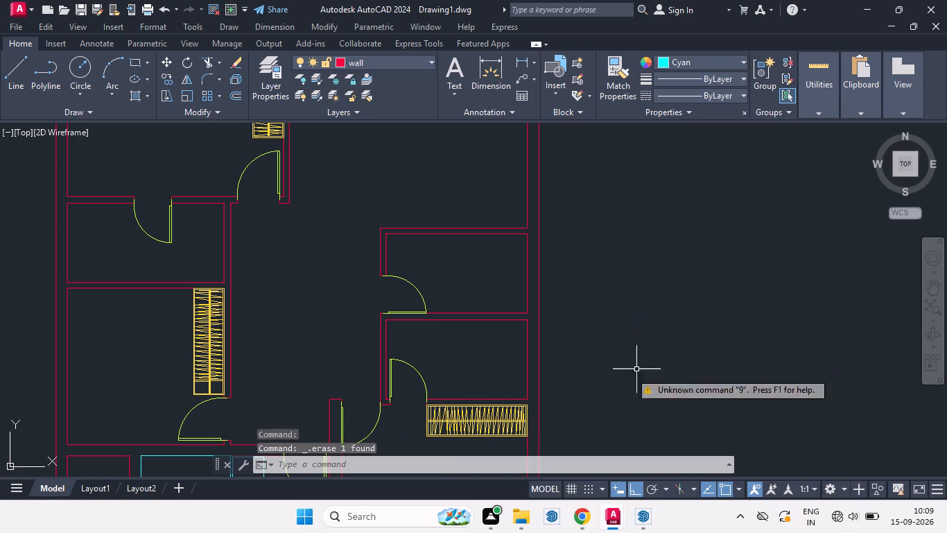
# Draw a cyan rectangle 2' long and 9" wide in the empty area east of the plan.
pyautogui.write('rec')
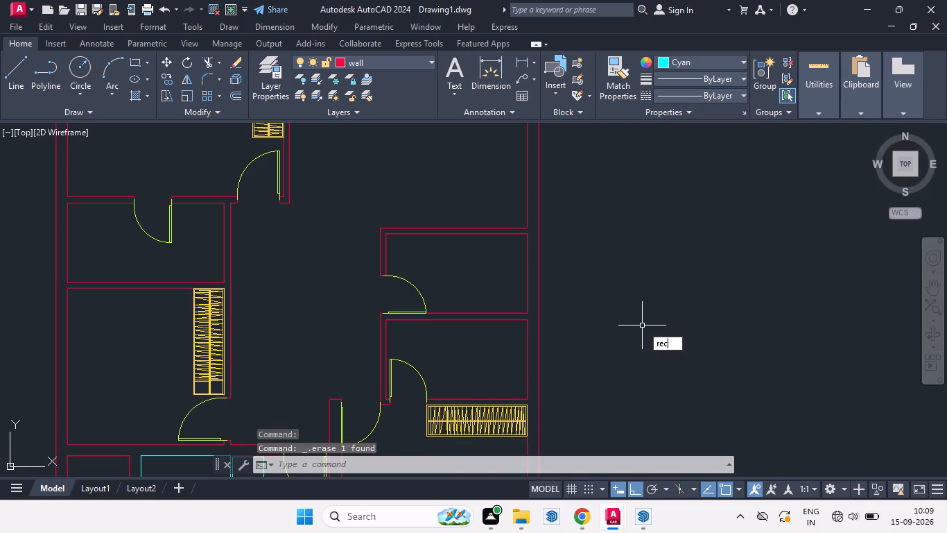
pyautogui.hotkey('shift', 'Return')
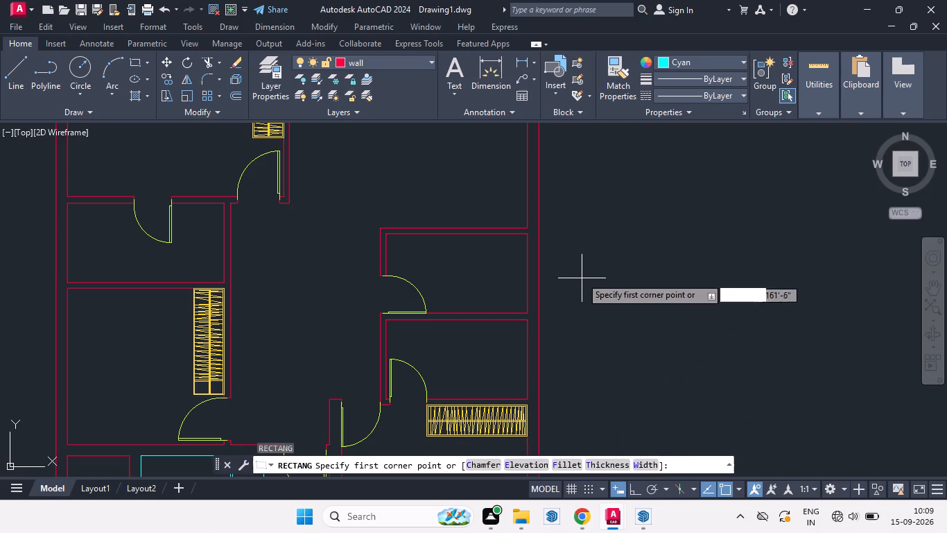
pyautogui.click(576, 269)
pyautogui.click(523, 468)
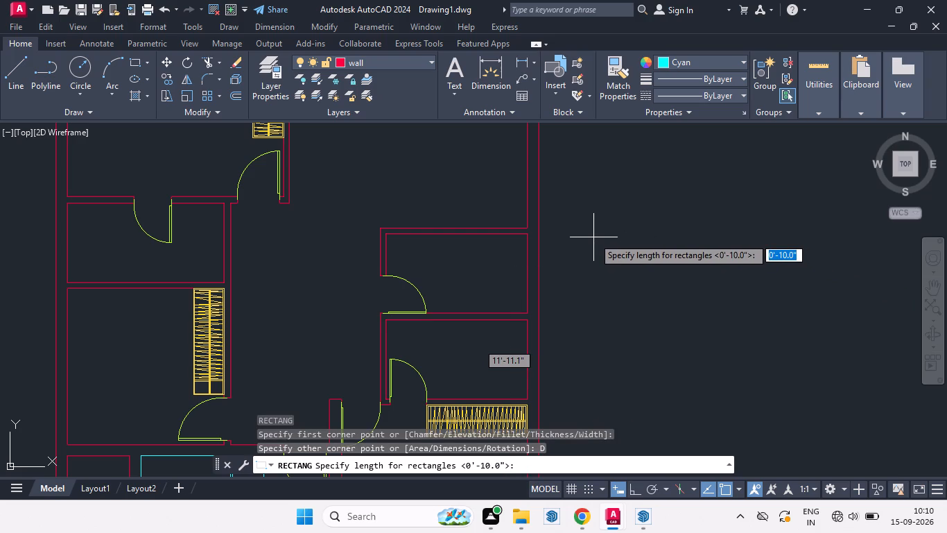
pyautogui.write("2'")
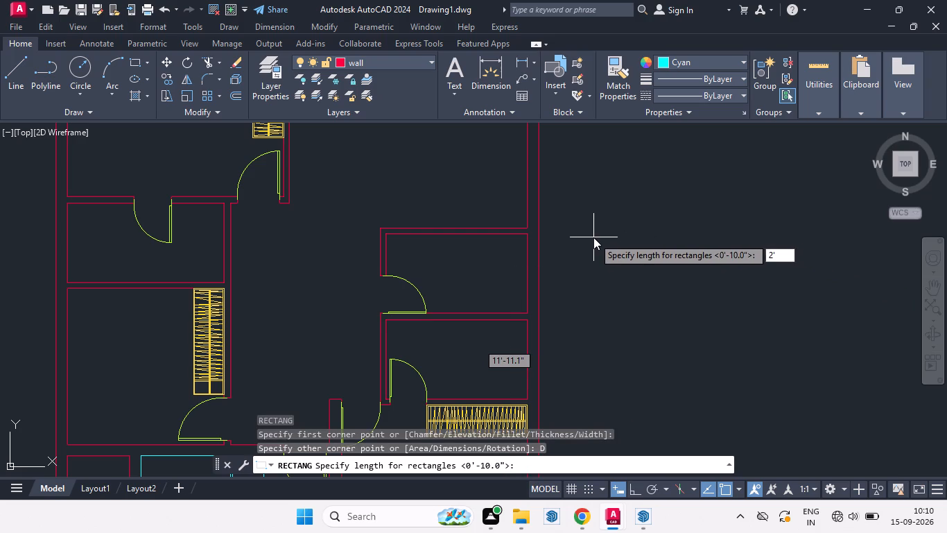
pyautogui.press('Return')
pyautogui.press('9')
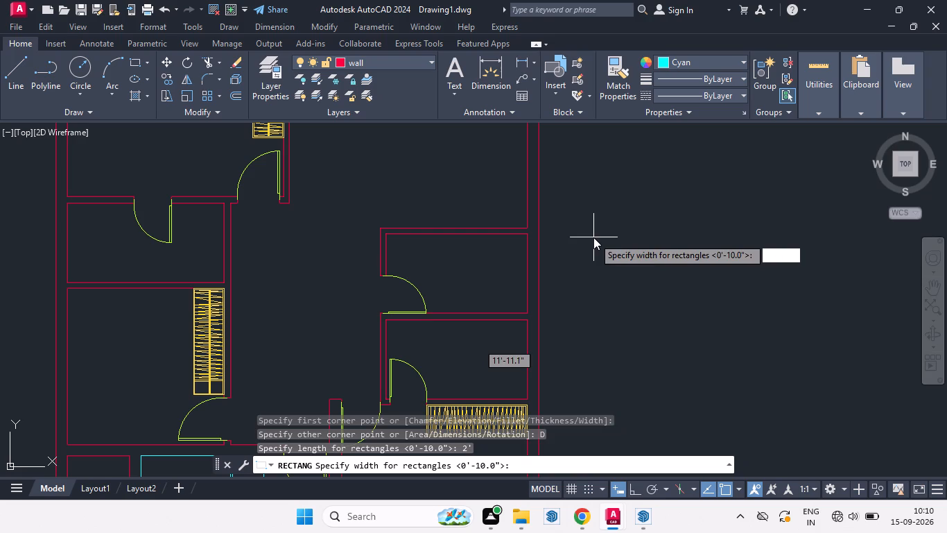
pyautogui.press('Return')
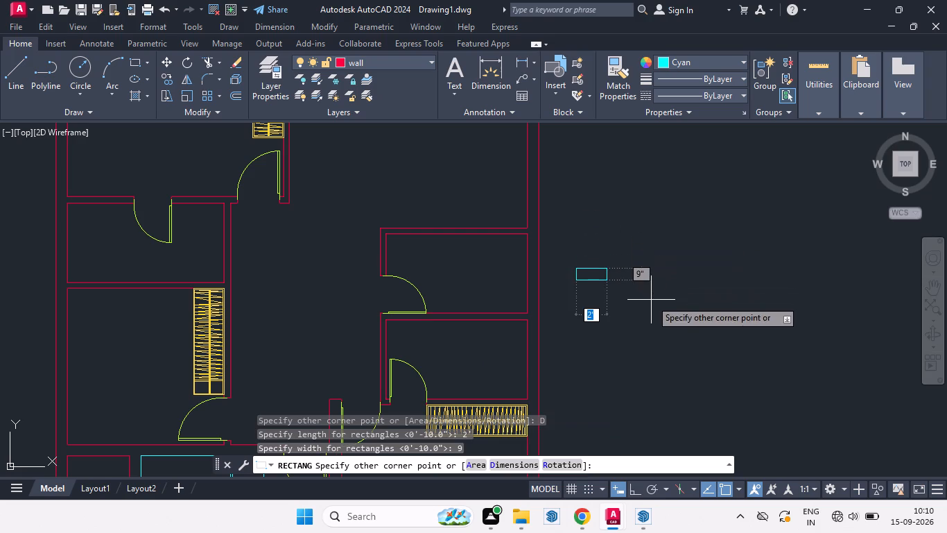
pyautogui.click(651, 300)
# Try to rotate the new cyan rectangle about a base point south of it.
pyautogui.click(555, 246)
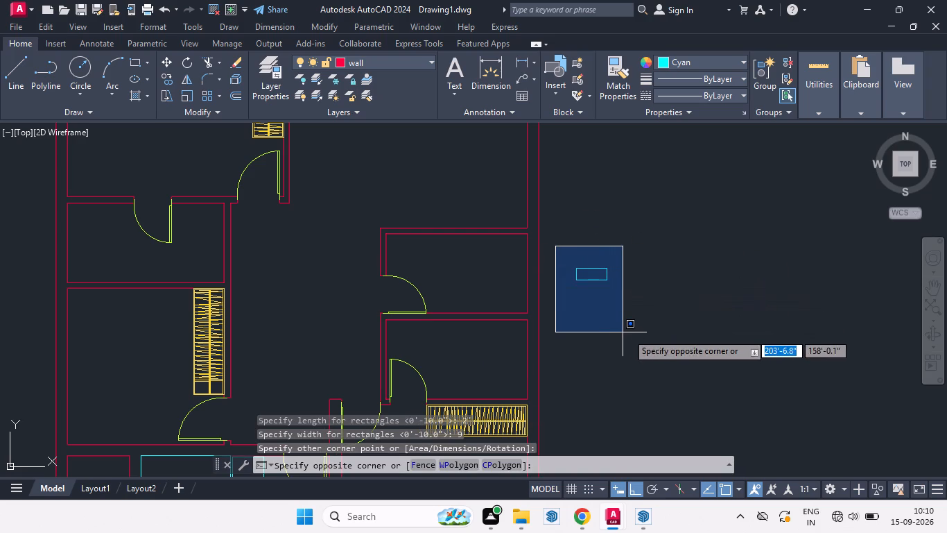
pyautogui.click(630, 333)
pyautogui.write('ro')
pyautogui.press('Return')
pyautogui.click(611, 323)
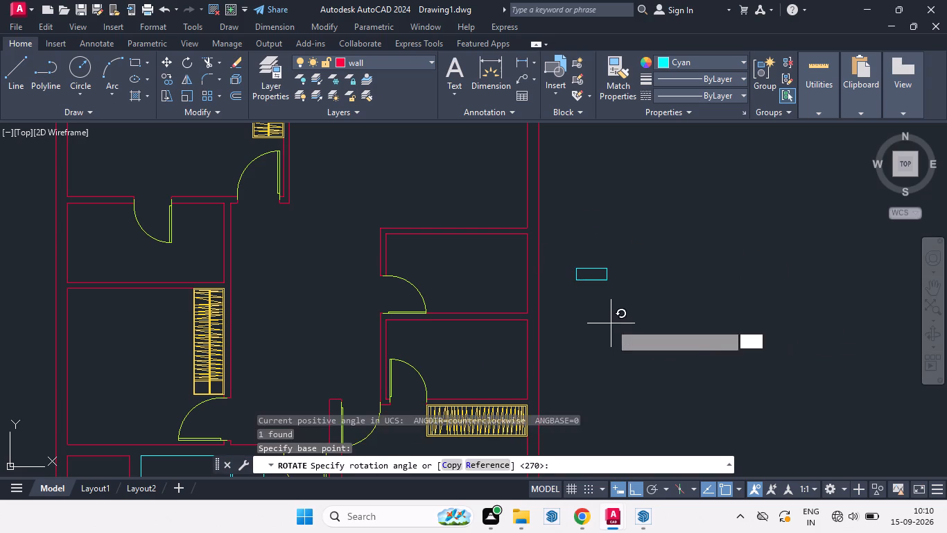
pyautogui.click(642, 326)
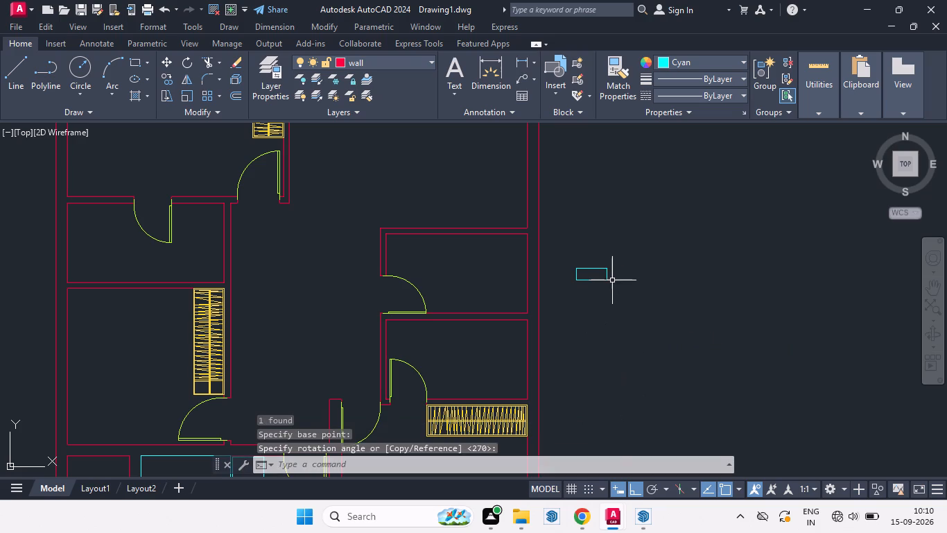
# Rotate the cyan rectangle 90° counterclockwise about its southeast corner so that it stands upright.
pyautogui.click(567, 250)
pyautogui.click(632, 343)
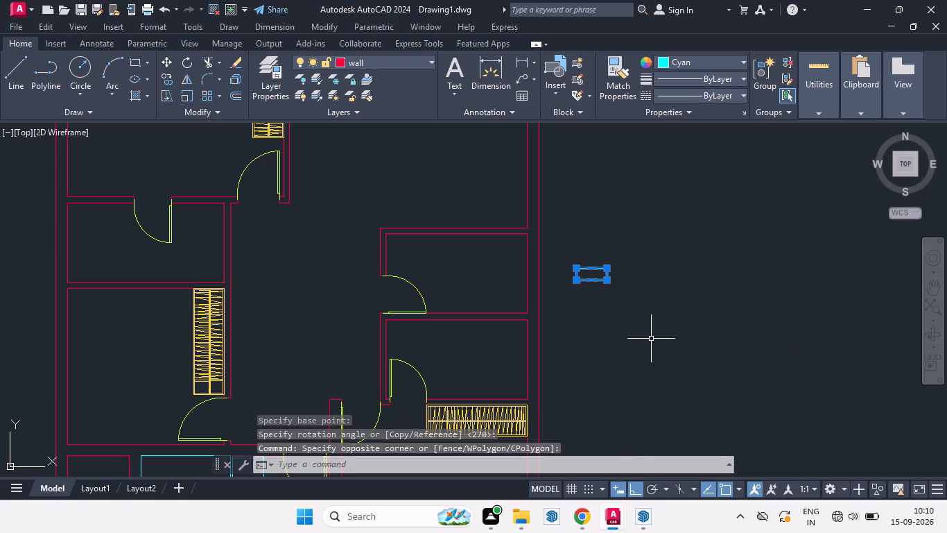
pyautogui.press('r')
pyautogui.press('o')
pyautogui.press('Return')
pyautogui.click(607, 281)
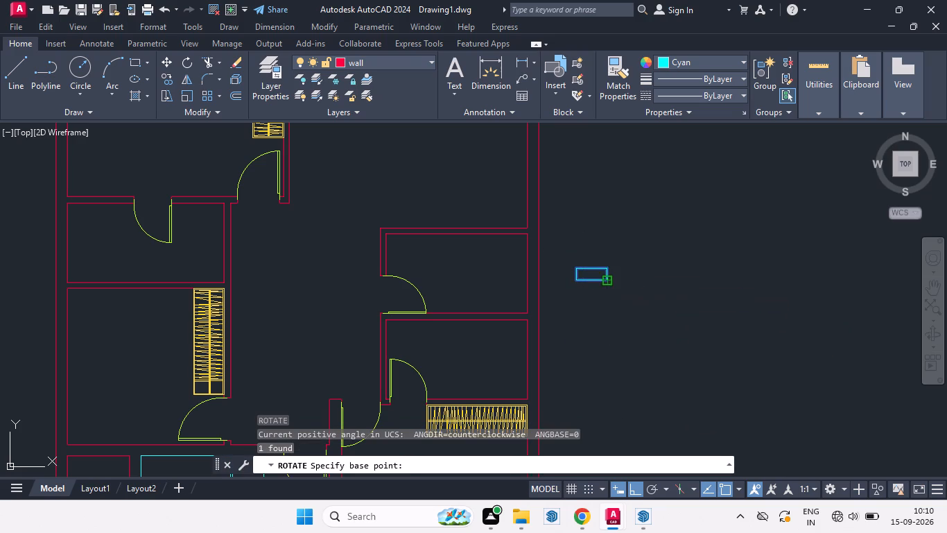
pyautogui.click(611, 227)
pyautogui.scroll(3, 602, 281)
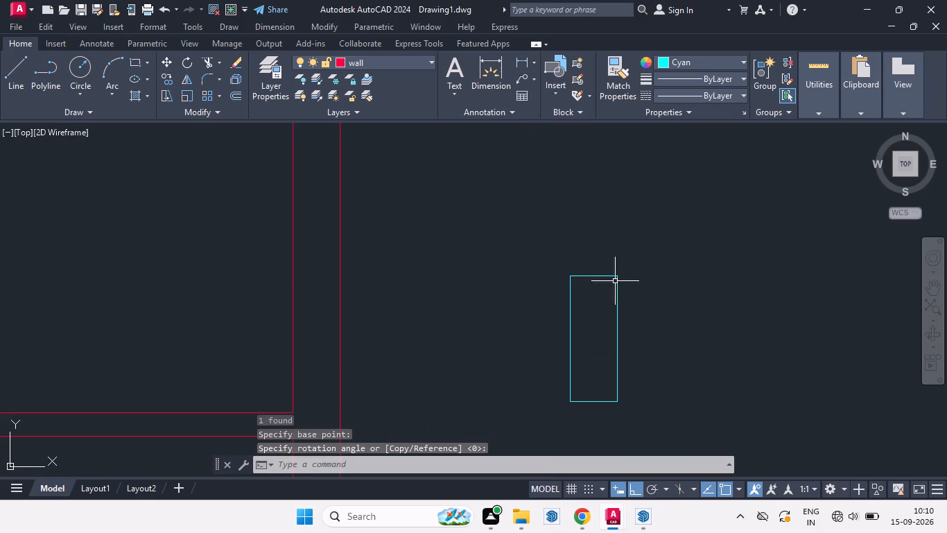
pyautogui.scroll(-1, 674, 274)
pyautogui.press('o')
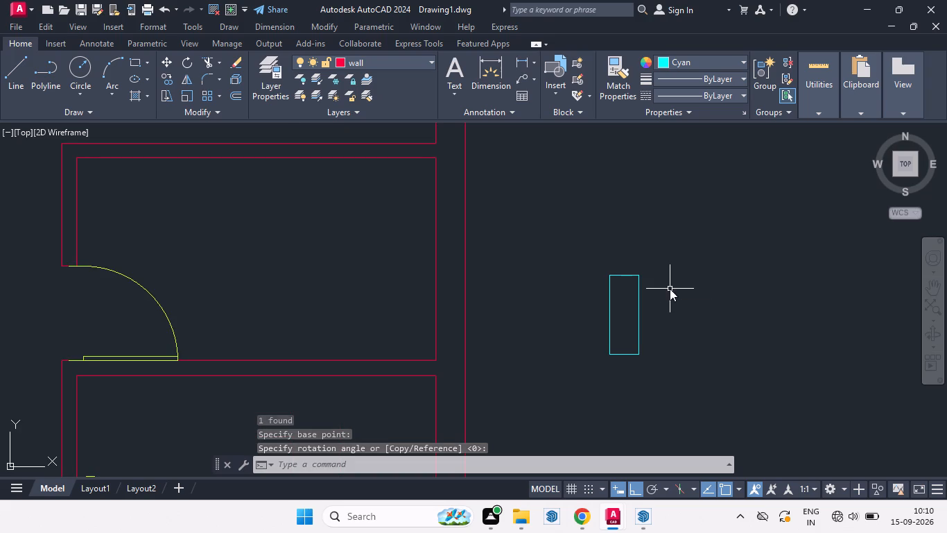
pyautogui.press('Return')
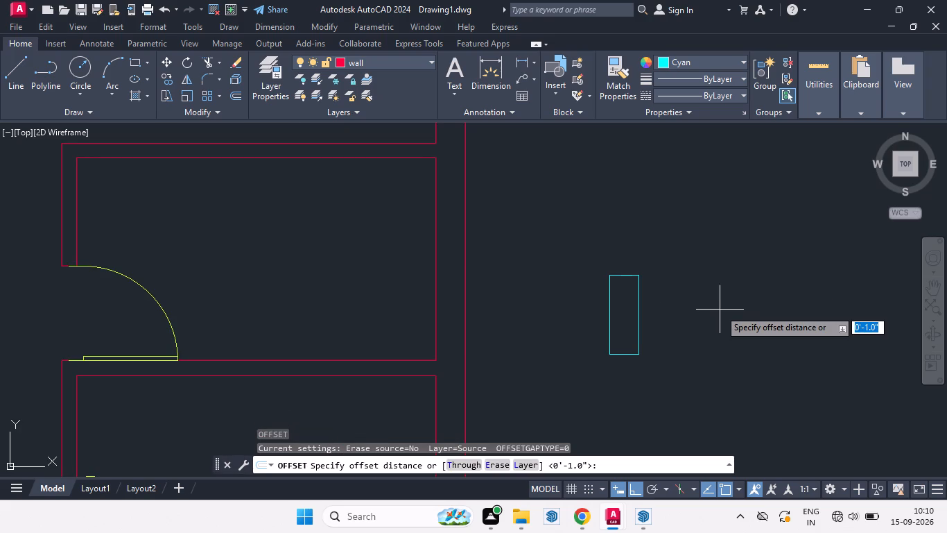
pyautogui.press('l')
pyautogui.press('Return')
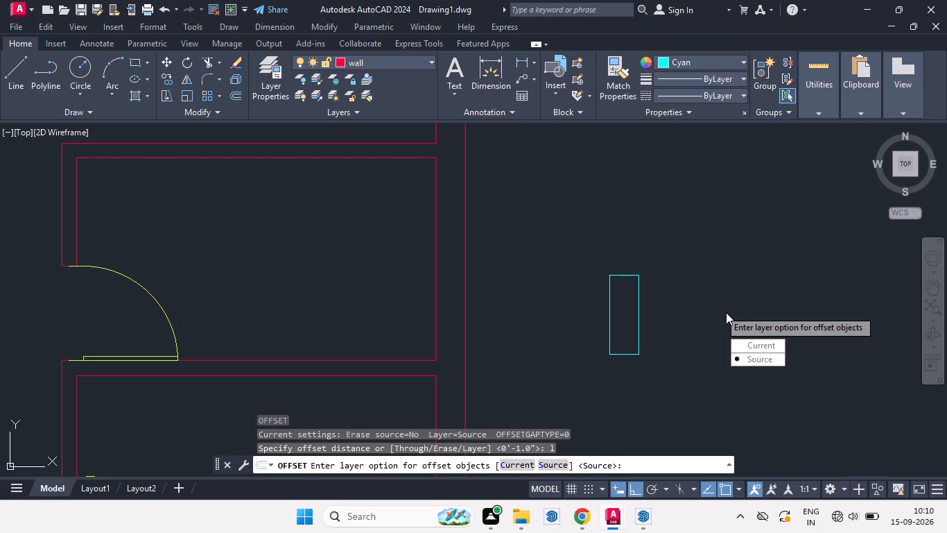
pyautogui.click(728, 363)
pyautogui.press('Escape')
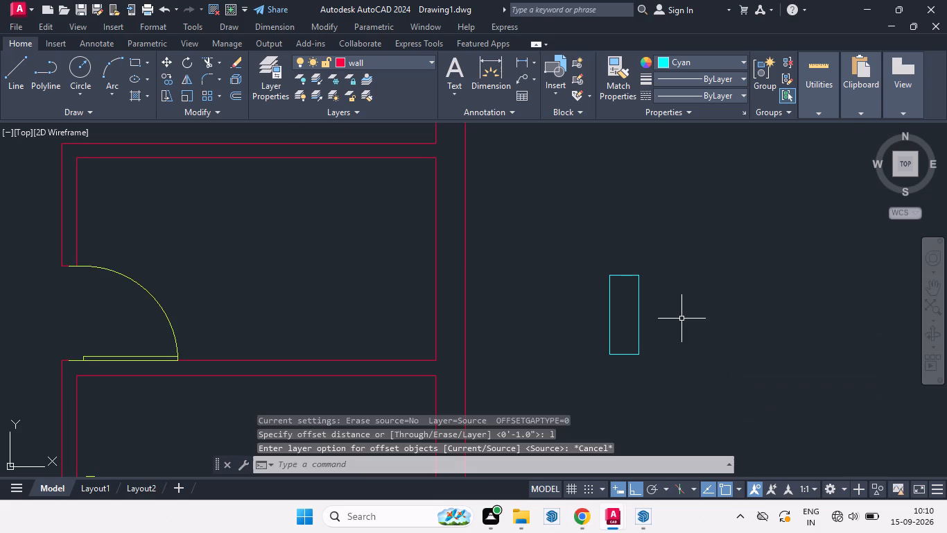
# Draw a vertical centre line between the midpoints of the upright rectangle's north and south edges.
pyautogui.press('l')
pyautogui.press('Return')
pyautogui.scroll(1, 635, 285)
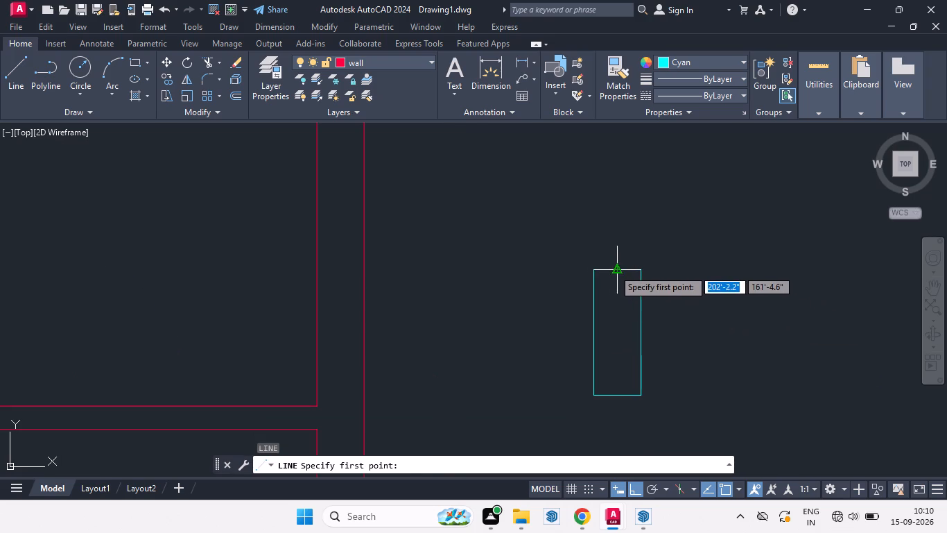
pyautogui.click(615, 269)
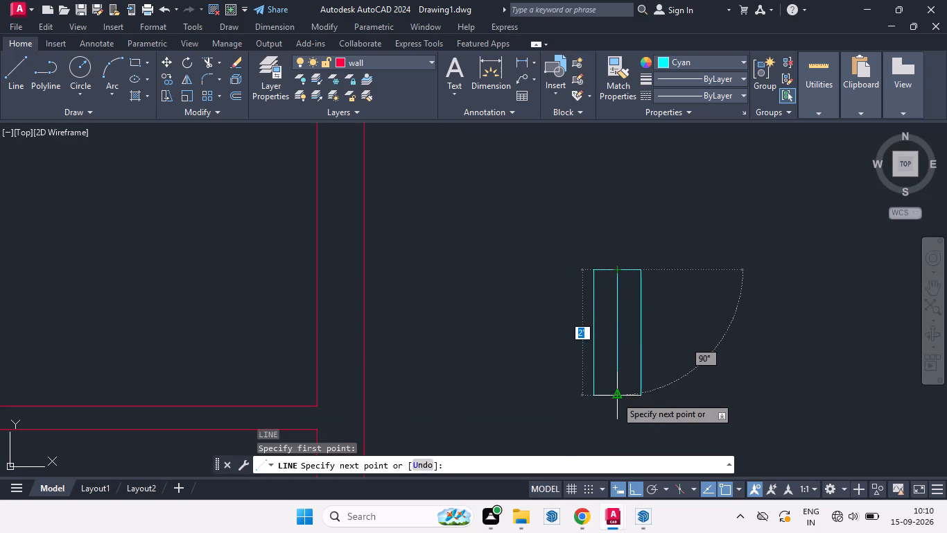
pyautogui.click(616, 396)
pyautogui.press('space')
# Offset the rectangle's vertical centre line 2" to both its east and west sides.
pyautogui.write('o')
pyautogui.press('Return')
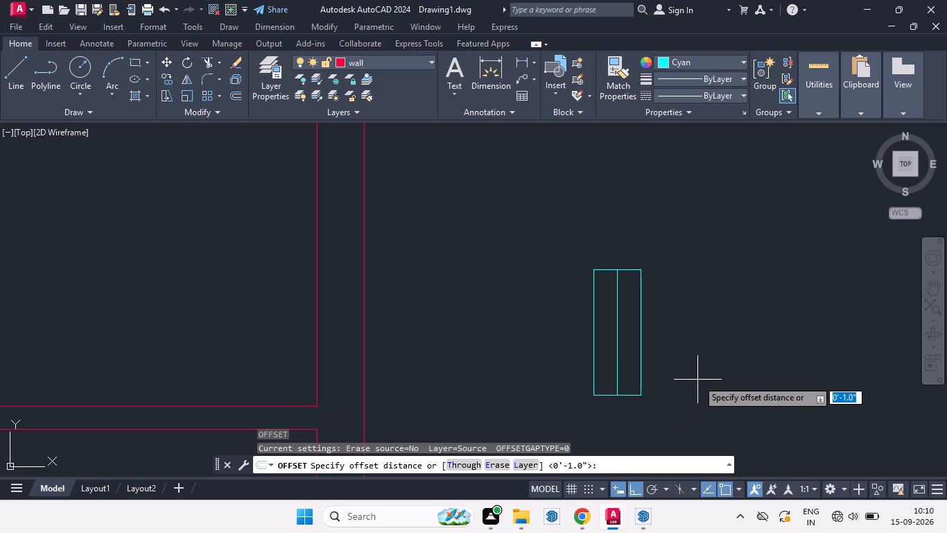
pyautogui.press('2')
pyautogui.press('Return')
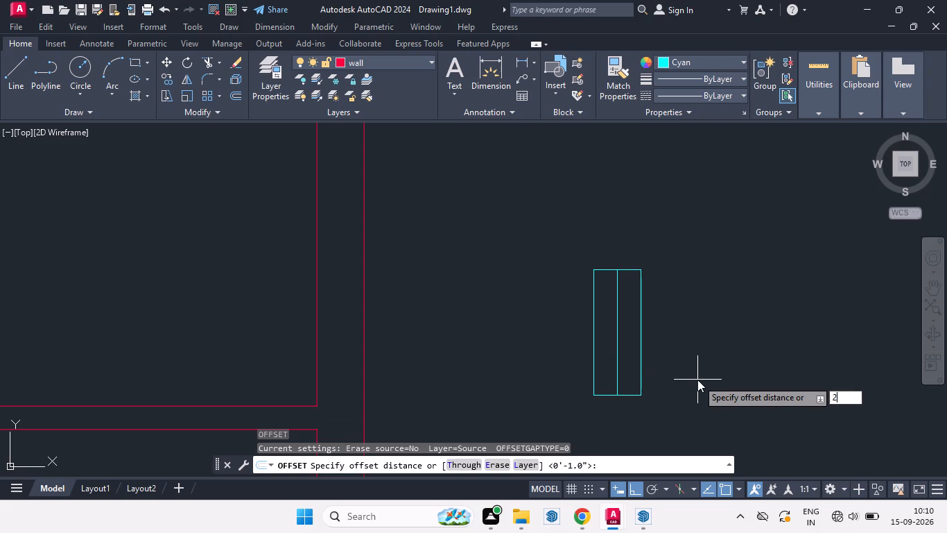
pyautogui.moveTo(618, 359); pyautogui.dragTo(632, 362)
pyautogui.click(632, 362)
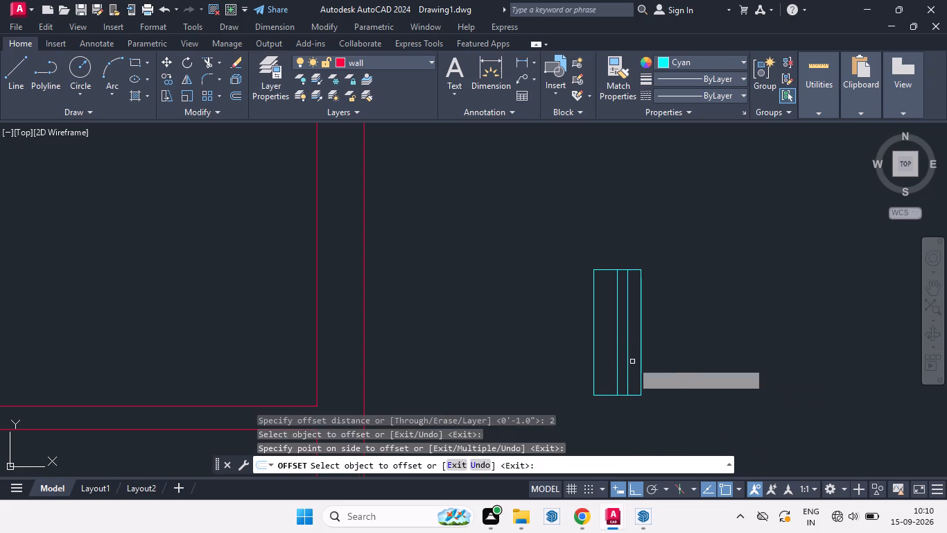
pyautogui.moveTo(618, 364); pyautogui.dragTo(600, 364)
pyautogui.click(600, 364)
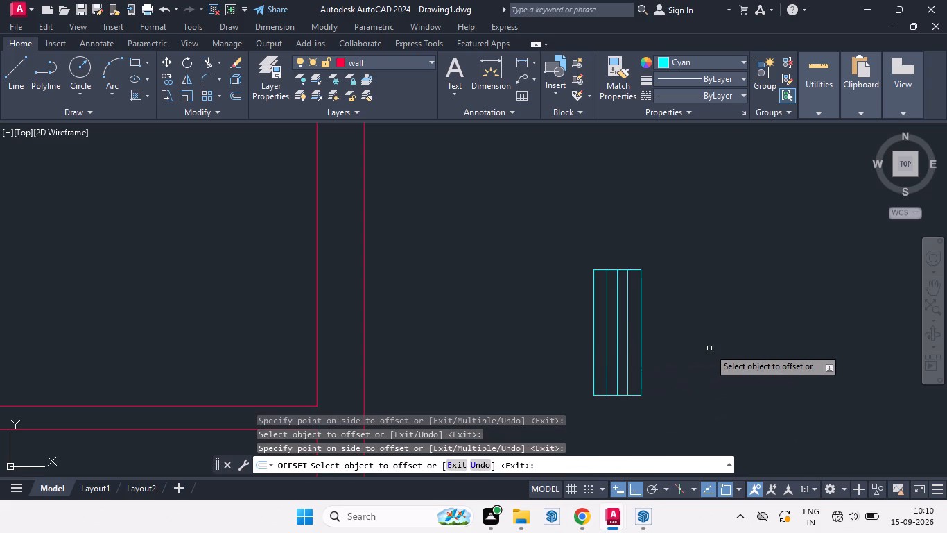
pyautogui.press('space')
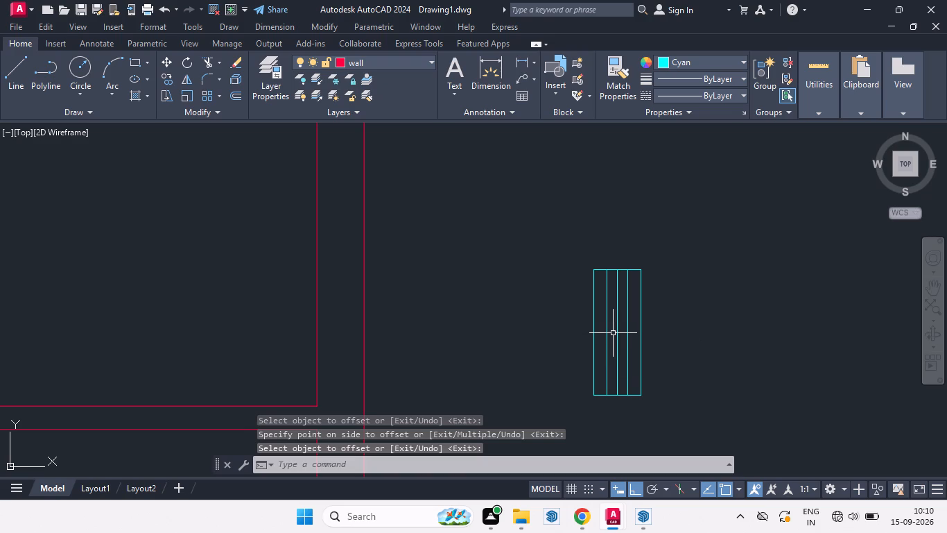
# Delete the original centre line between the two offset lines.
pyautogui.click(616, 333)
pyautogui.press('Delete')
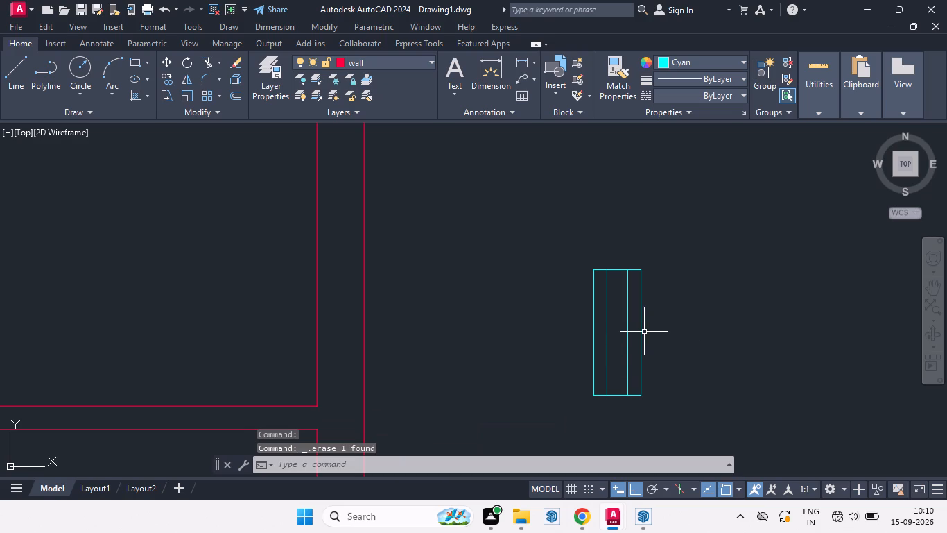
# Fill the rectangle's middle strip between the two offset lines with a solid cyan hatch.
pyautogui.press('h')
pyautogui.press('Return')
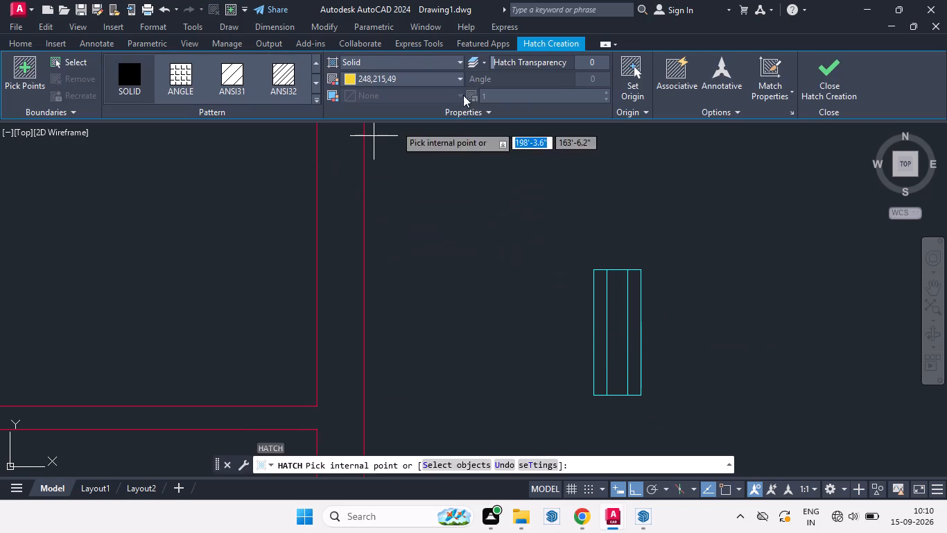
pyautogui.click(459, 72)
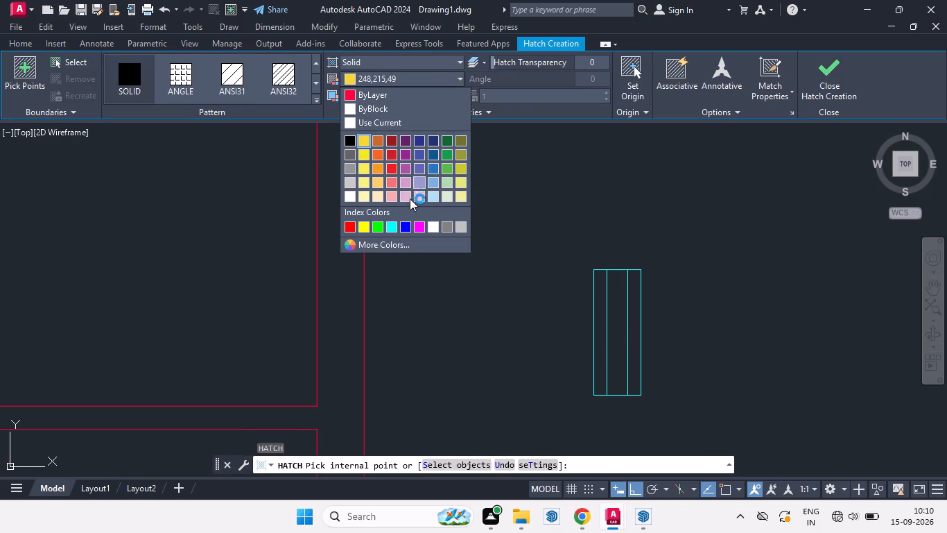
pyautogui.click(390, 226)
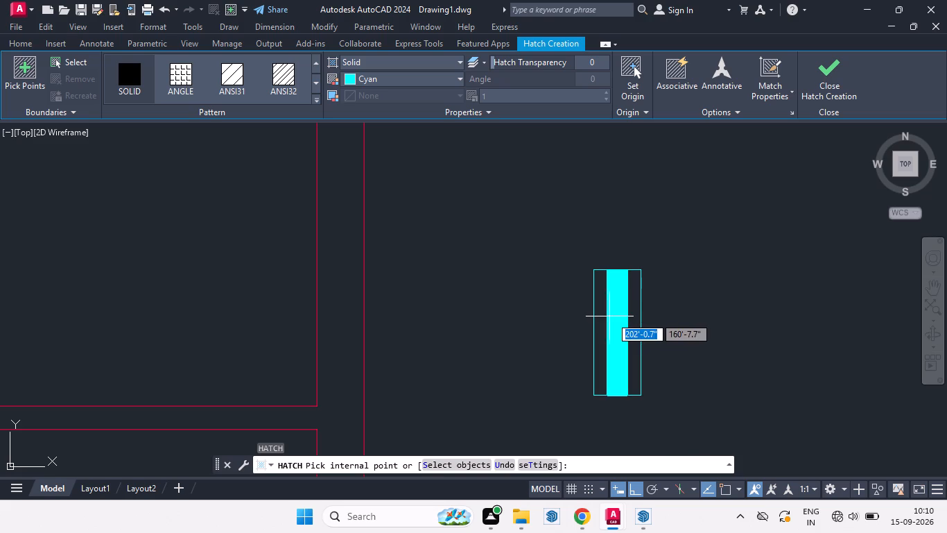
pyautogui.click(611, 316)
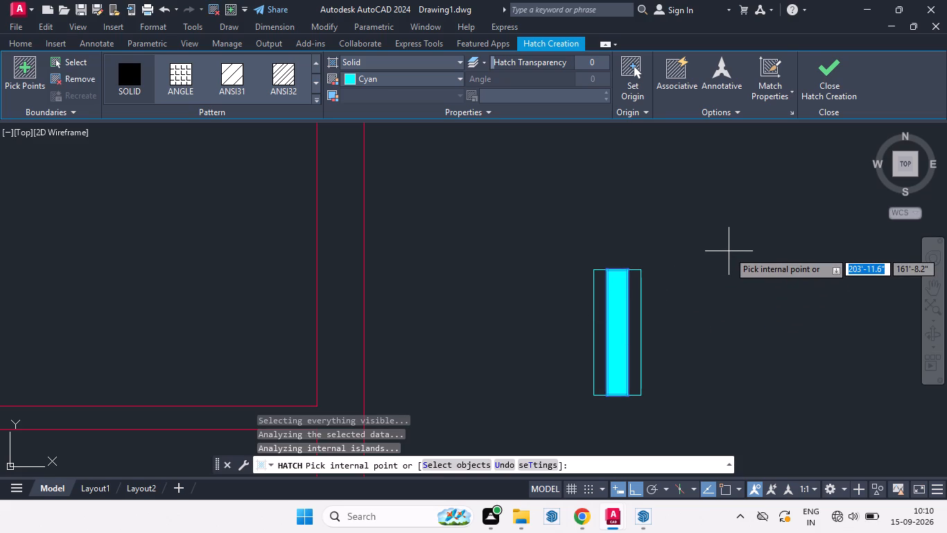
pyautogui.press('Escape')
# Move the hatched cyan fixture by its northwest corner into the east wall, at the inner northeast corner of the upper small room.
pyautogui.scroll(-2, 676, 232)
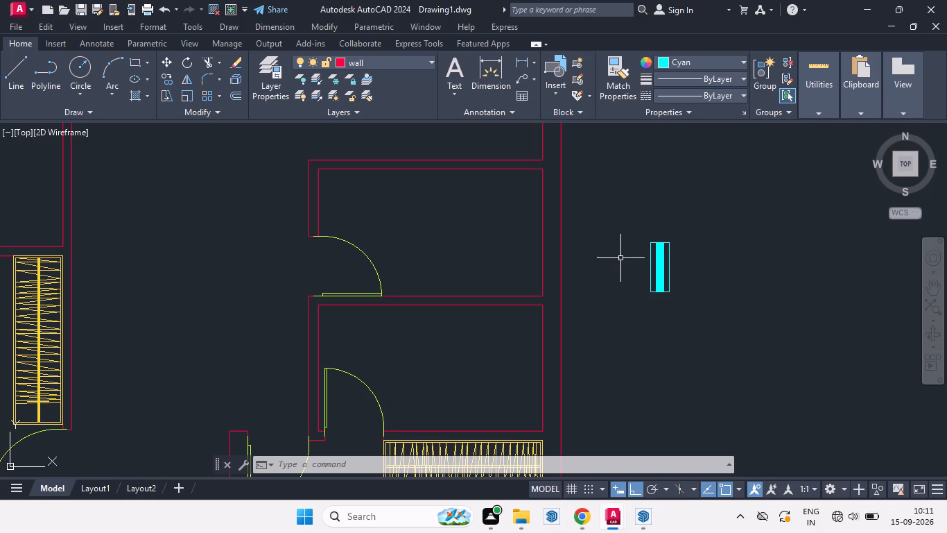
pyautogui.moveTo(642, 227); pyautogui.dragTo(652, 398)
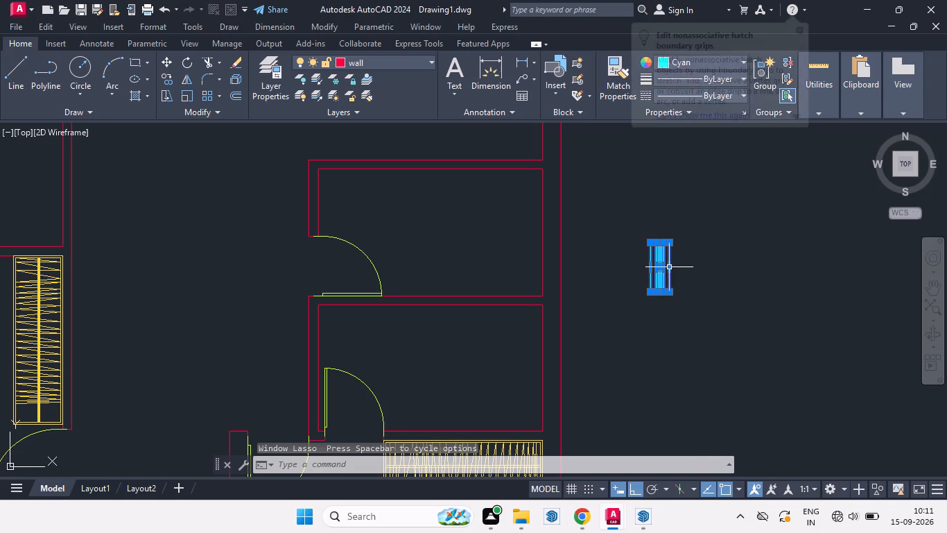
pyautogui.scroll(2, 666, 287)
pyautogui.scroll(-2, 663, 285)
pyautogui.click(613, 217)
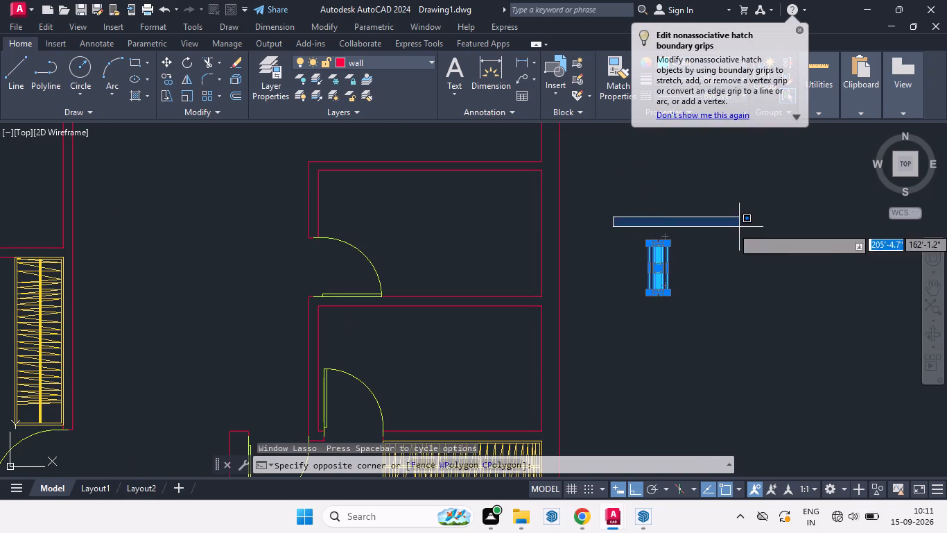
pyautogui.click(713, 350)
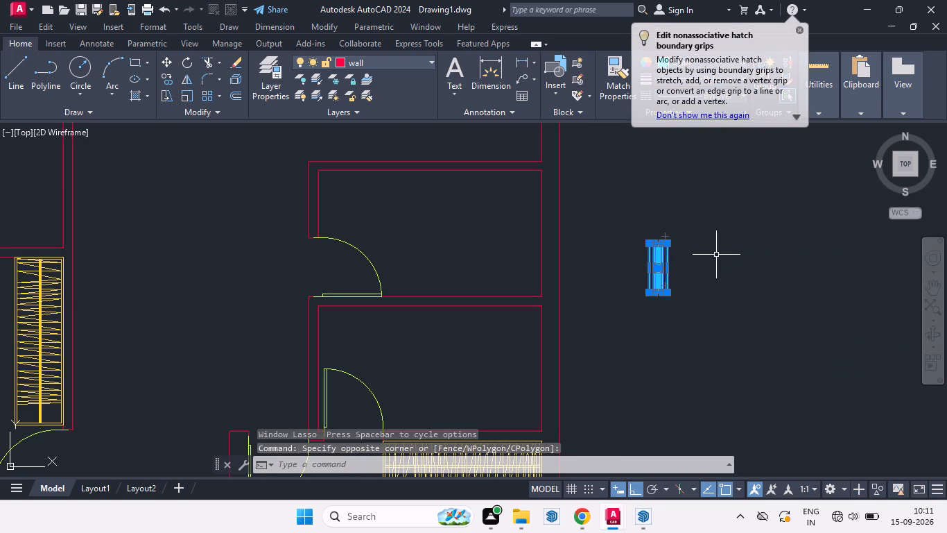
pyautogui.press('m')
pyautogui.press('Return')
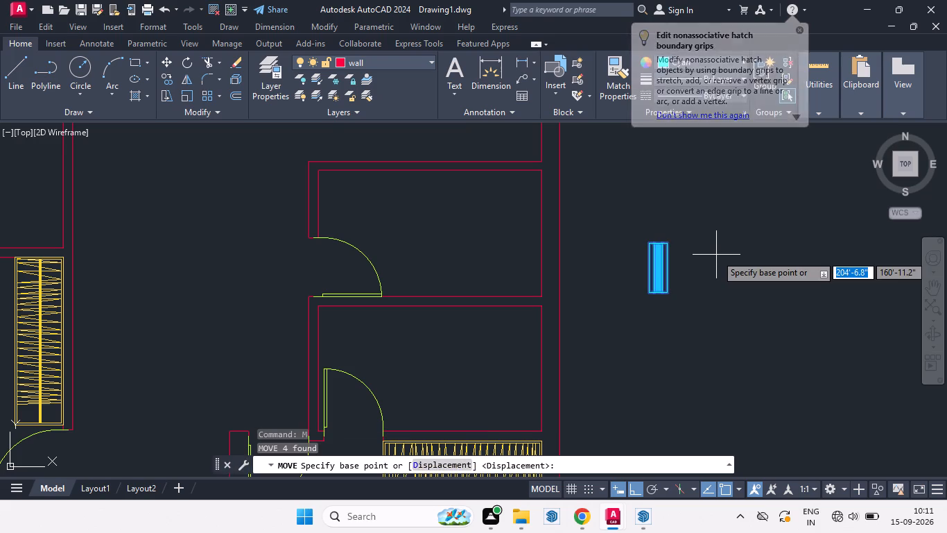
pyautogui.scroll(2, 681, 236)
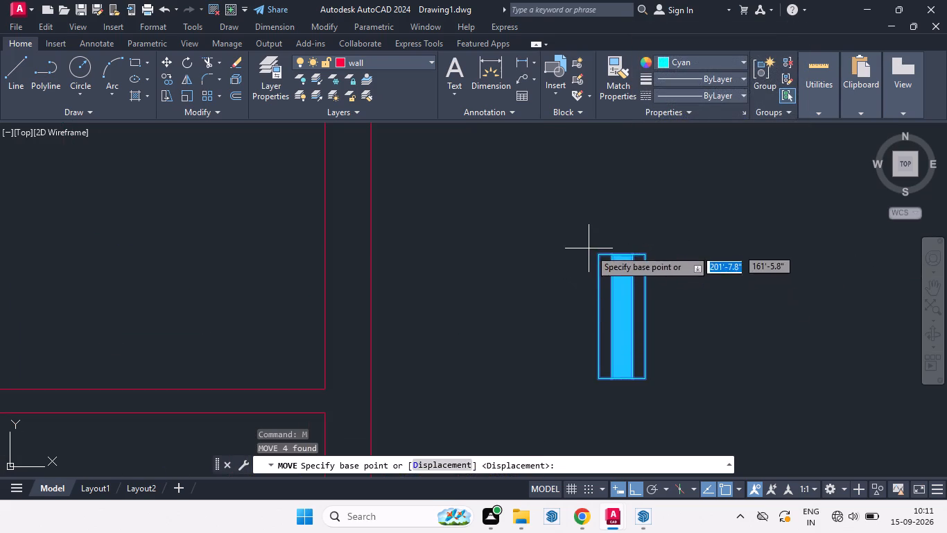
pyautogui.click(598, 255)
pyautogui.scroll(-2, 672, 253)
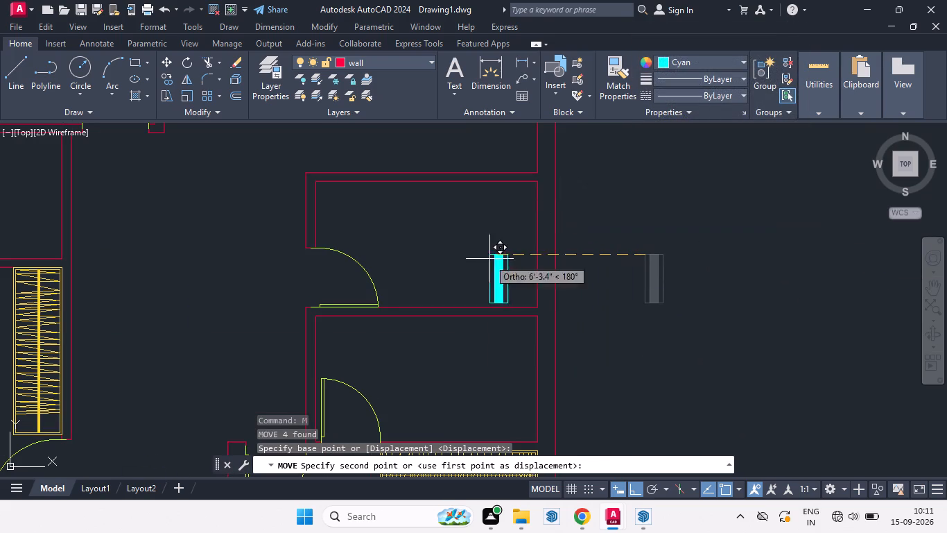
pyautogui.click(538, 185)
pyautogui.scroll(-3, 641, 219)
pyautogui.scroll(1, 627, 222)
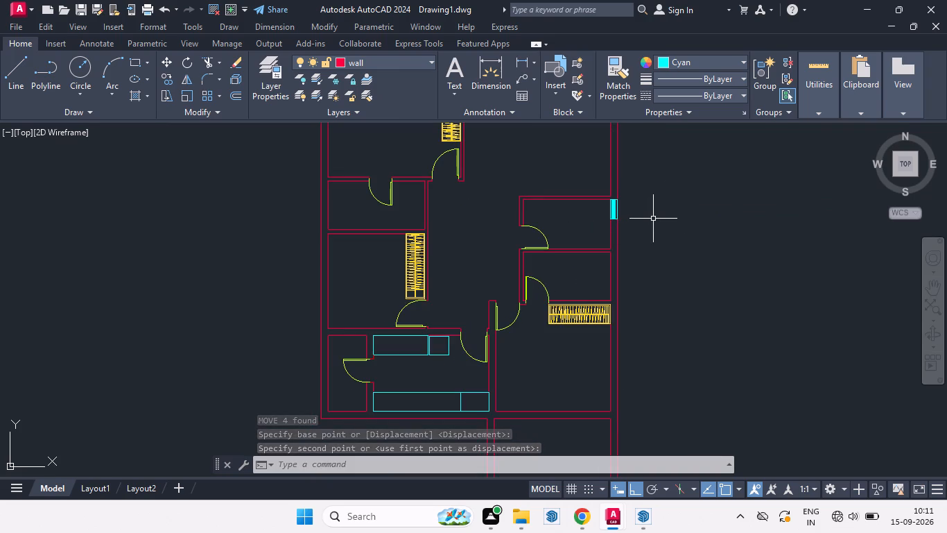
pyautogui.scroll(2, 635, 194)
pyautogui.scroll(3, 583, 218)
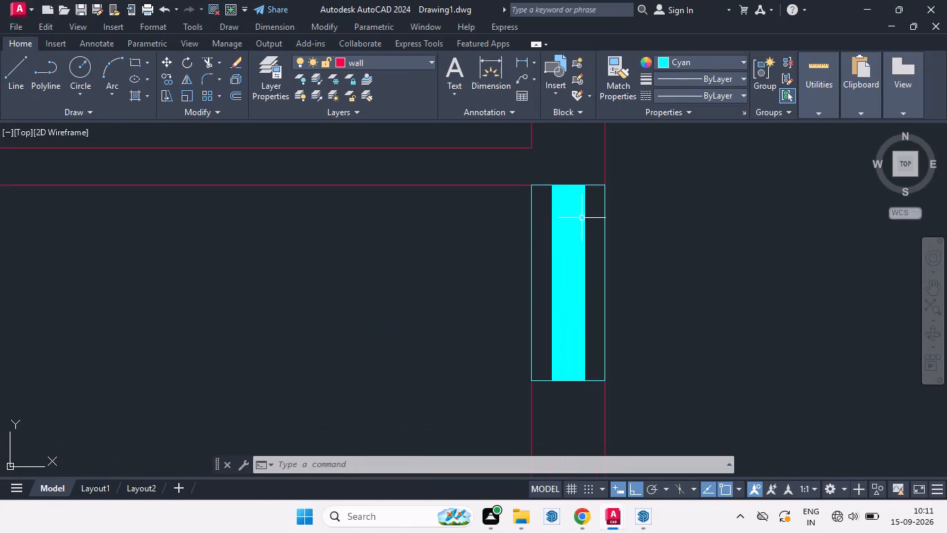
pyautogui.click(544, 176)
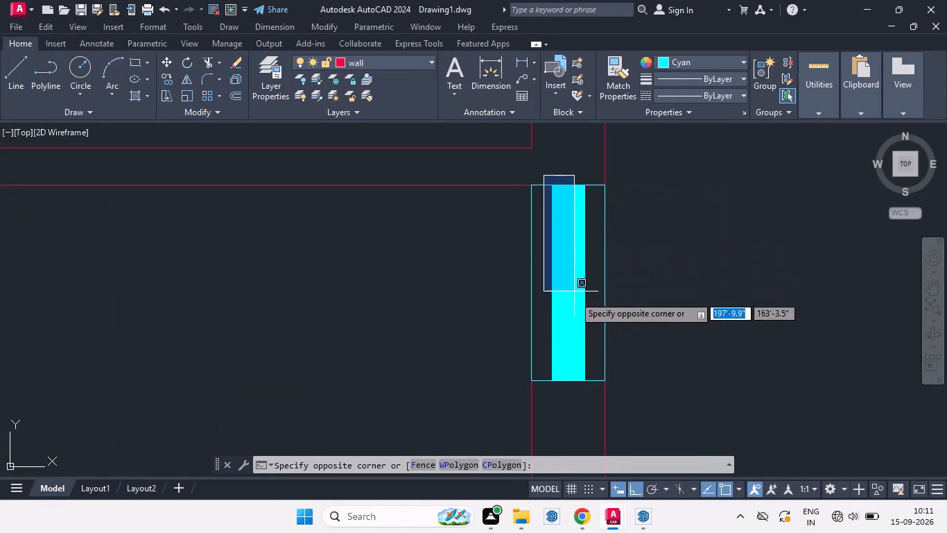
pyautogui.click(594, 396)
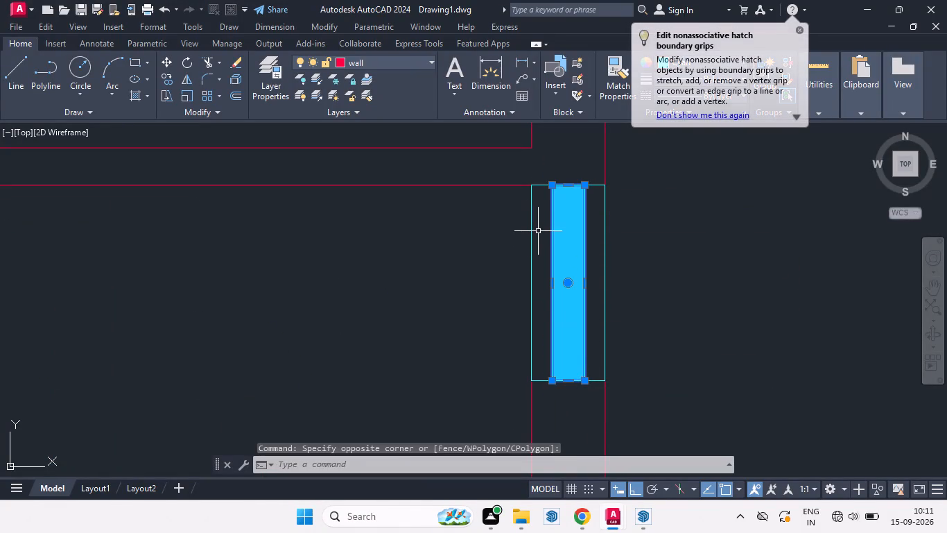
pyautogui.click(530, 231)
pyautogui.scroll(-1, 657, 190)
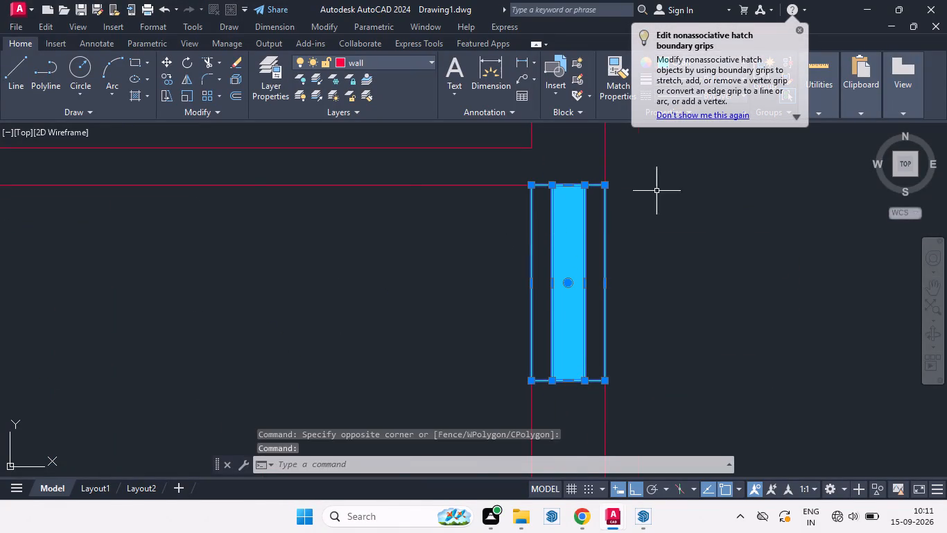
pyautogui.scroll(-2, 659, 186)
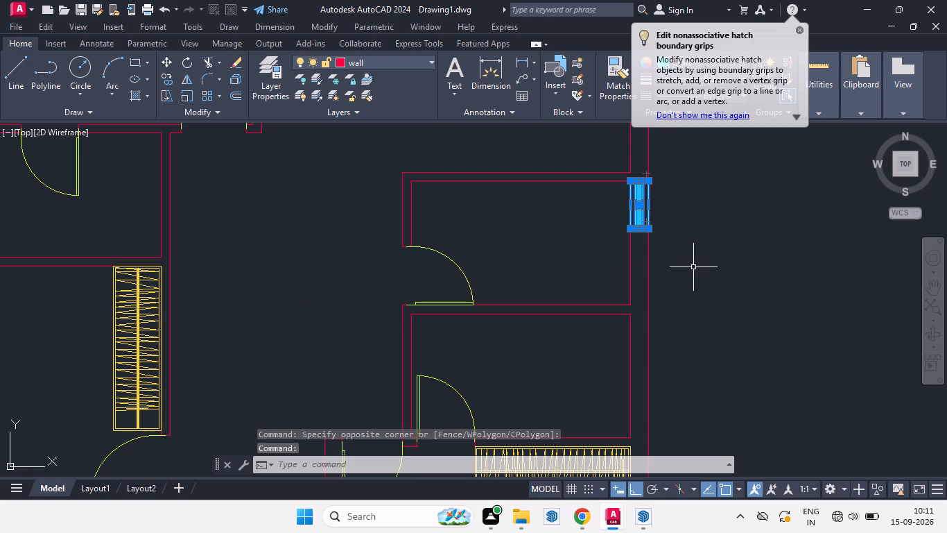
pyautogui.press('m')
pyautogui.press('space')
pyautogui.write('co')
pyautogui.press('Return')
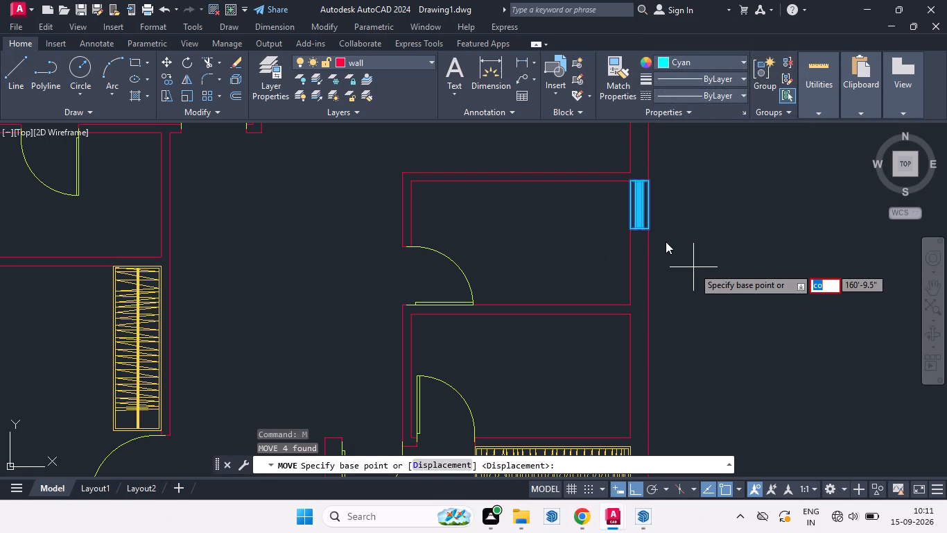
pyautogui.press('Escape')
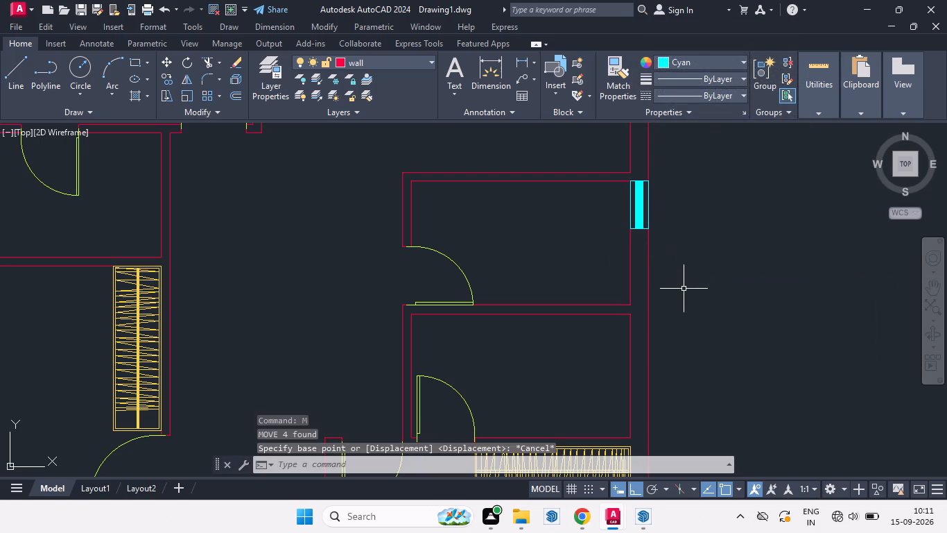
# Copy the hatched fixture about 8'-8" south along the east wall, to the south end of the small room below.
pyautogui.scroll(3, 628, 181)
pyautogui.click(652, 169)
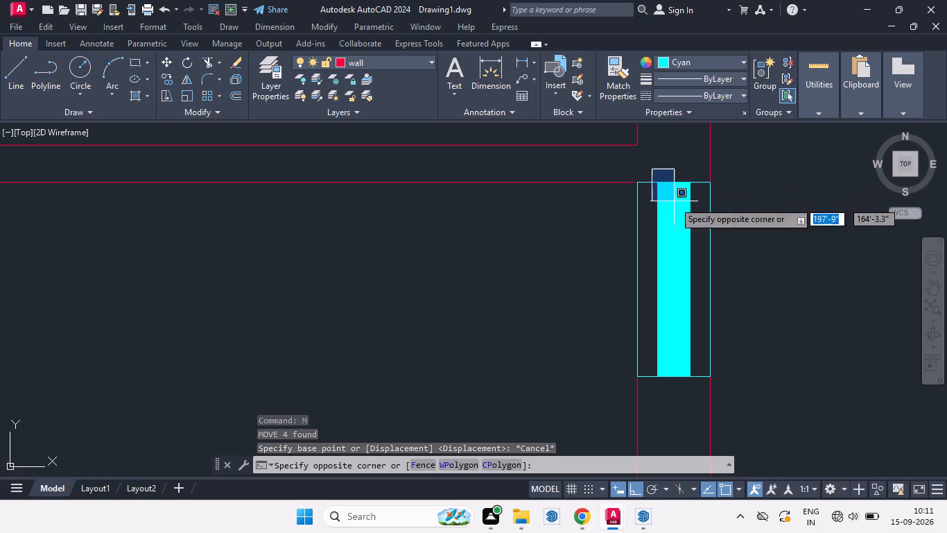
pyautogui.click(698, 395)
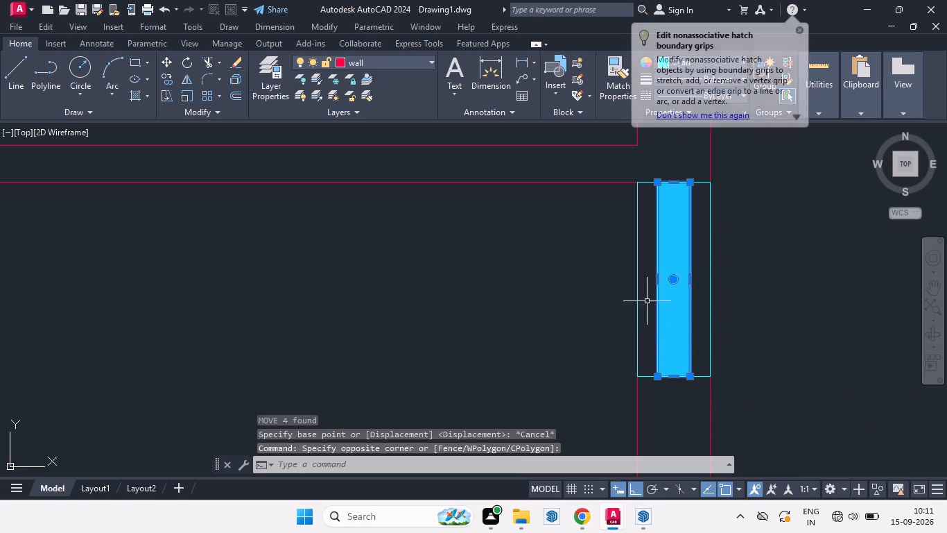
pyautogui.click(637, 294)
pyautogui.write('co')
pyautogui.press('Return')
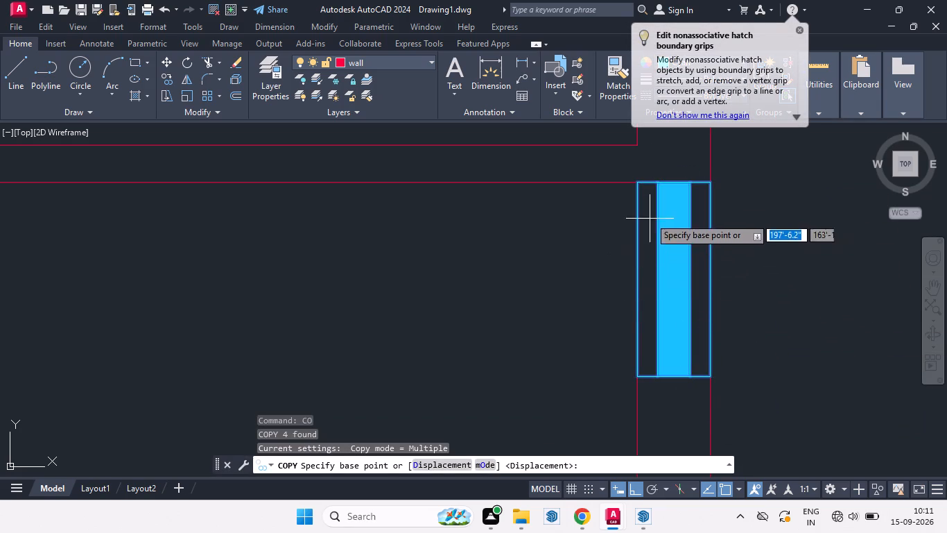
pyautogui.click(634, 180)
pyautogui.scroll(-3, 668, 276)
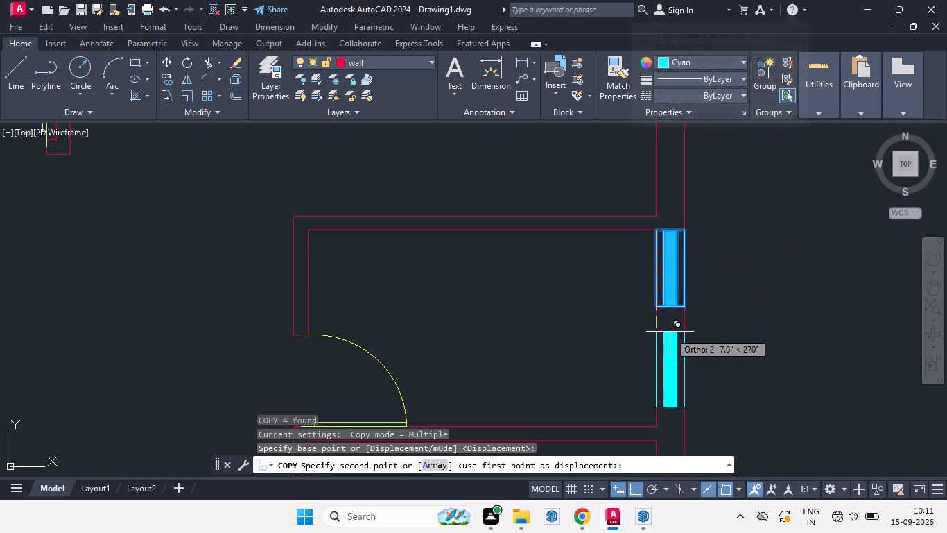
pyautogui.scroll(-4, 663, 262)
pyautogui.scroll(3, 668, 303)
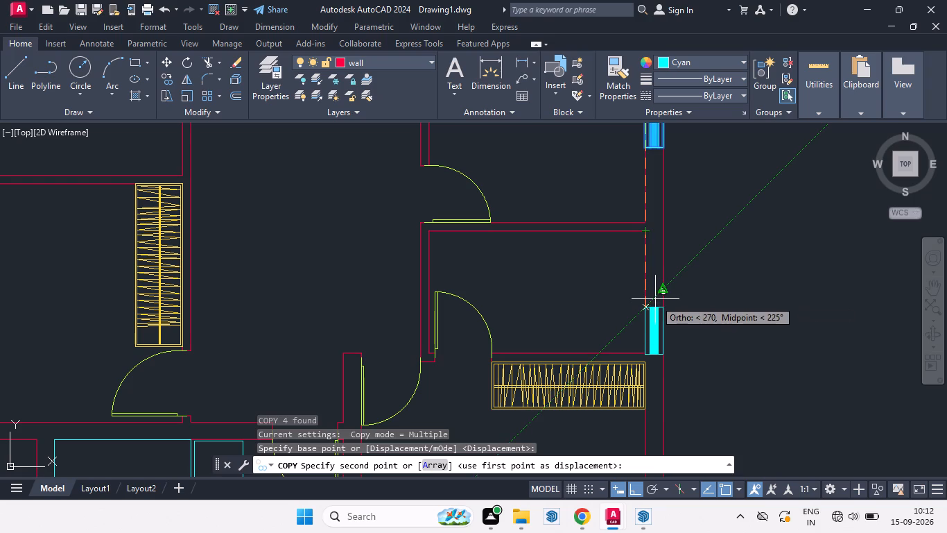
pyautogui.scroll(2, 655, 299)
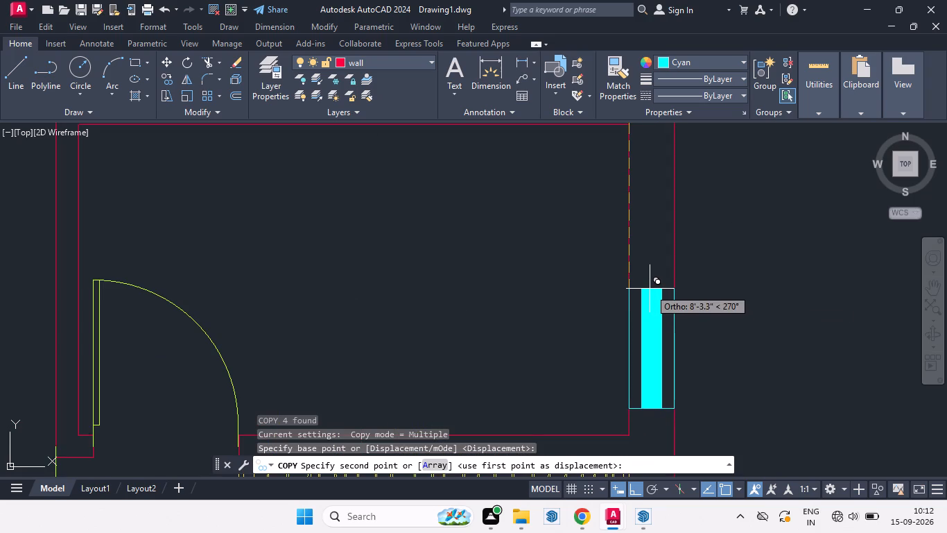
pyautogui.scroll(-2, 650, 294)
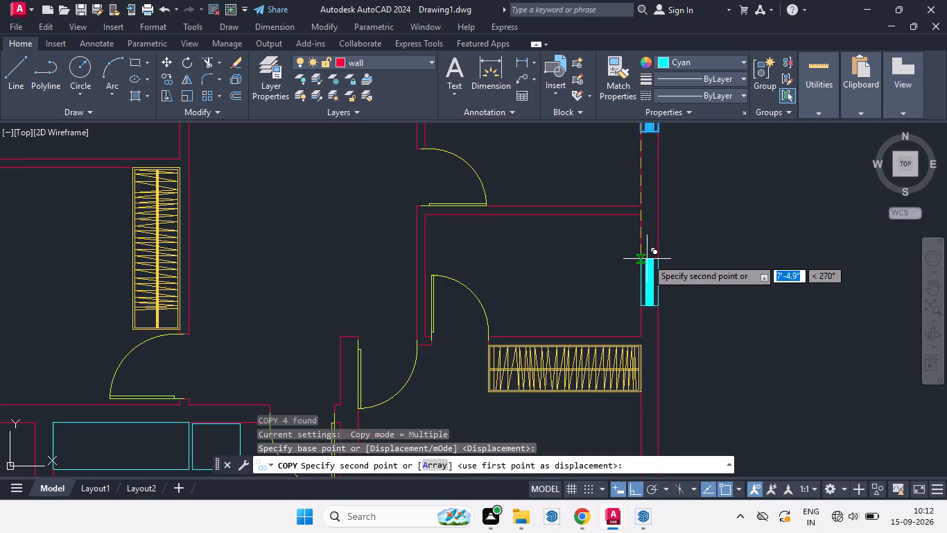
pyautogui.scroll(5, 647, 301)
pyautogui.scroll(-3, 646, 214)
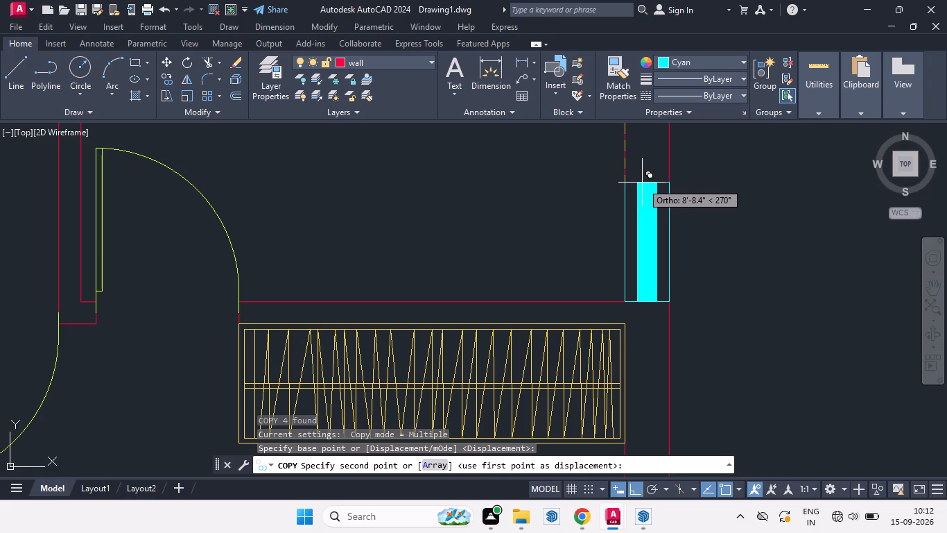
pyautogui.click(642, 183)
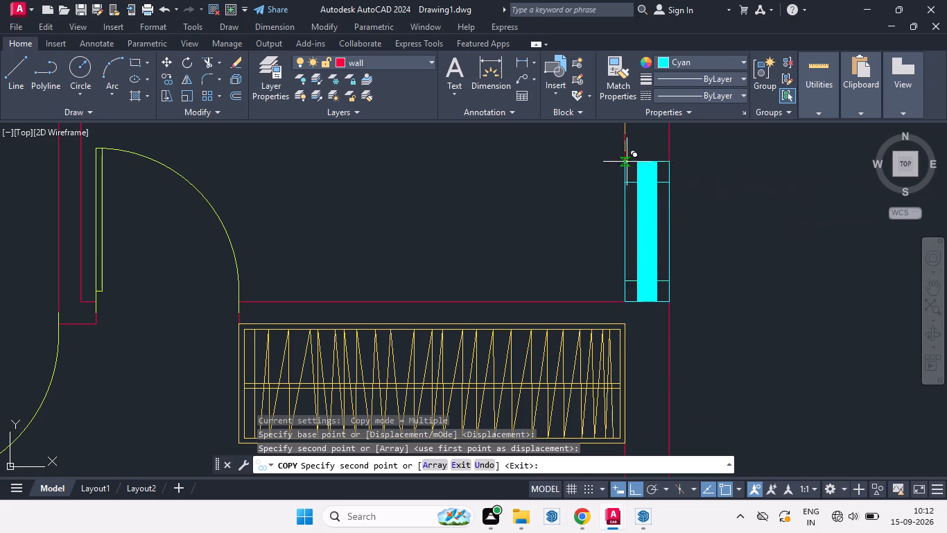
# Place another copy of the fixture in the west wall, at the north end of the small west room, and end copying.
pyautogui.scroll(-3, 661, 176)
pyautogui.scroll(-4, 752, 223)
pyautogui.scroll(4, 679, 197)
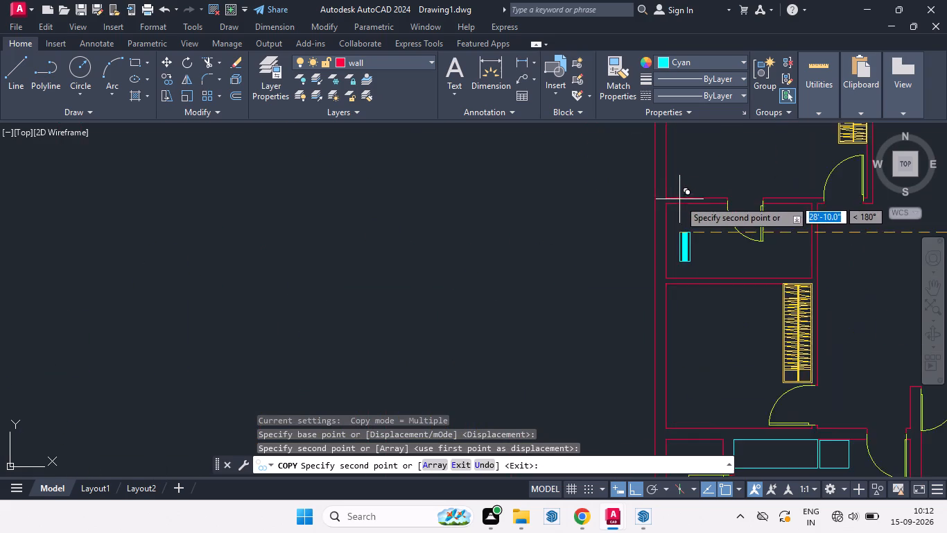
pyautogui.scroll(3, 679, 203)
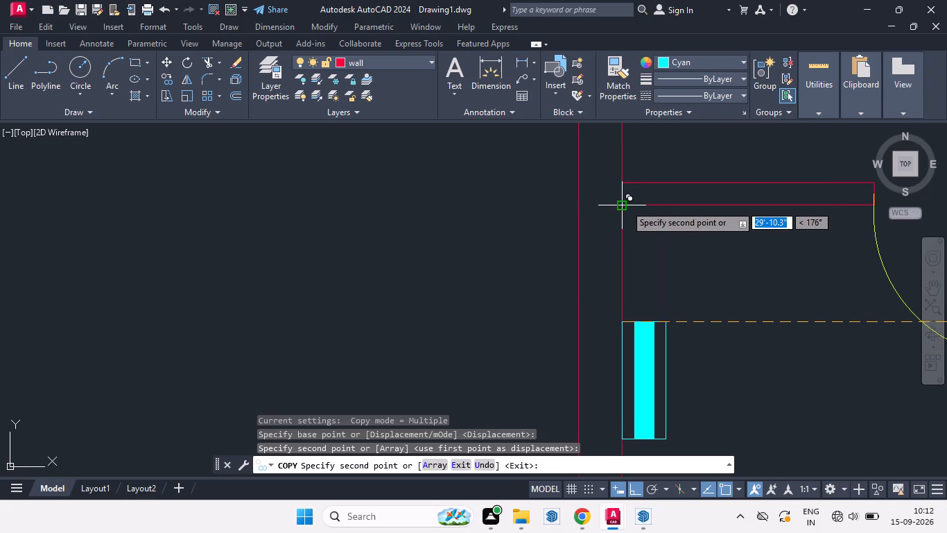
pyautogui.click(577, 206)
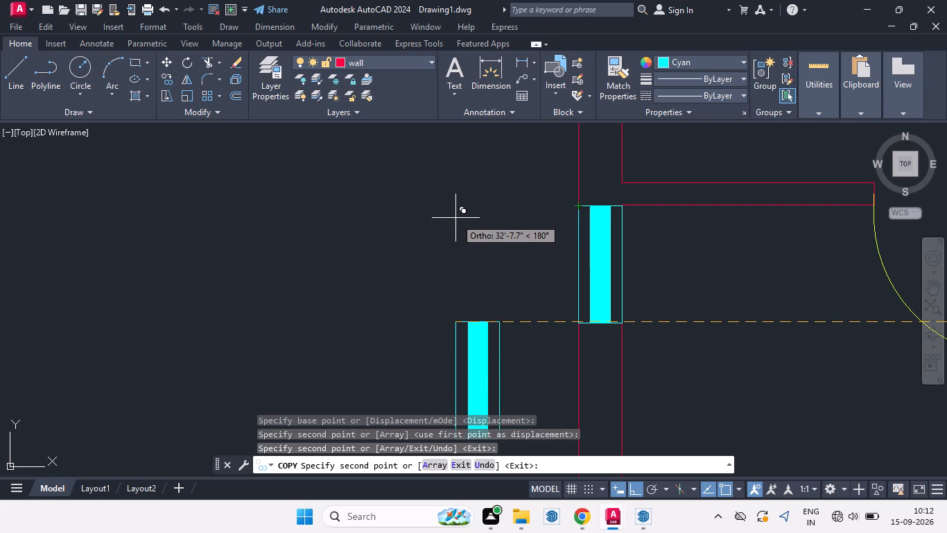
pyautogui.press('space')
# Move the west-wall hatched fixture north so its northeast corner meets the small west room's inner northwest corner.
pyautogui.scroll(-1, 386, 218)
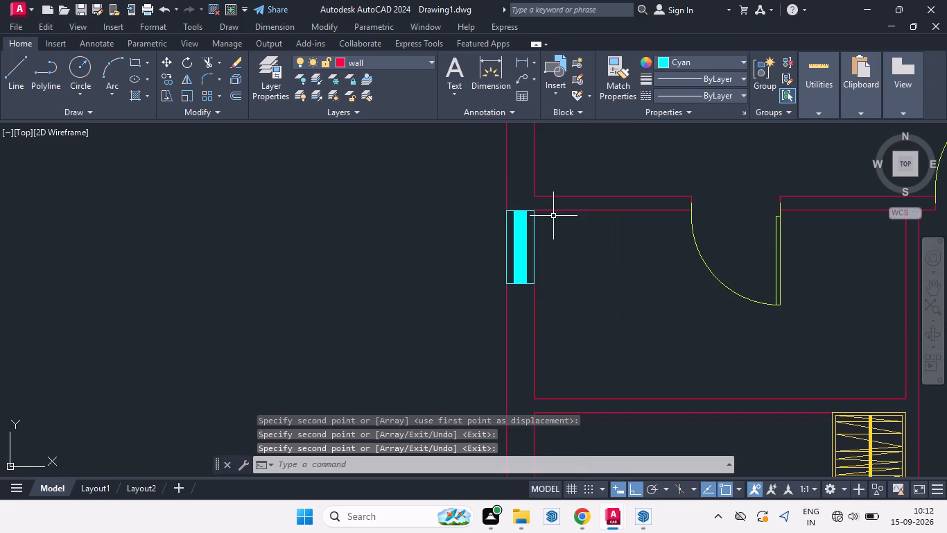
pyautogui.scroll(5, 524, 213)
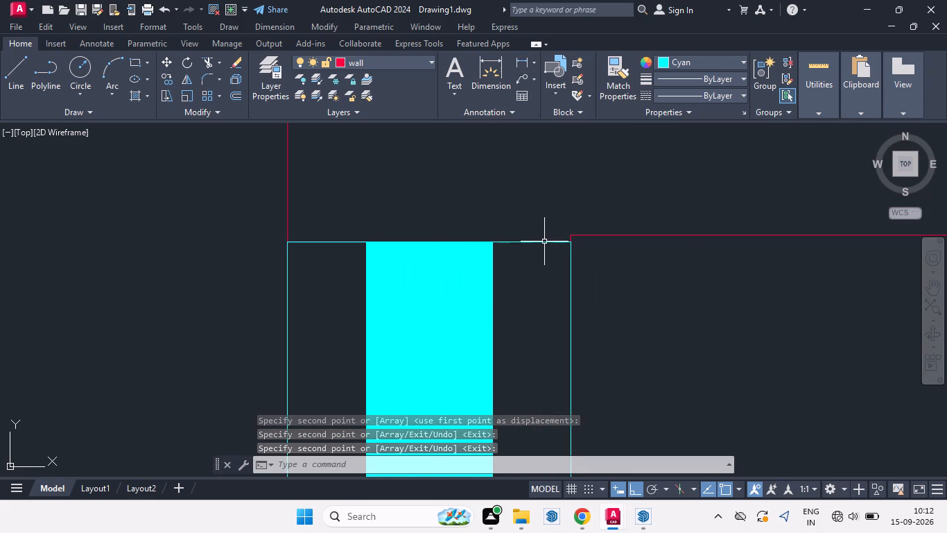
pyautogui.click(544, 242)
pyautogui.scroll(-2, 394, 198)
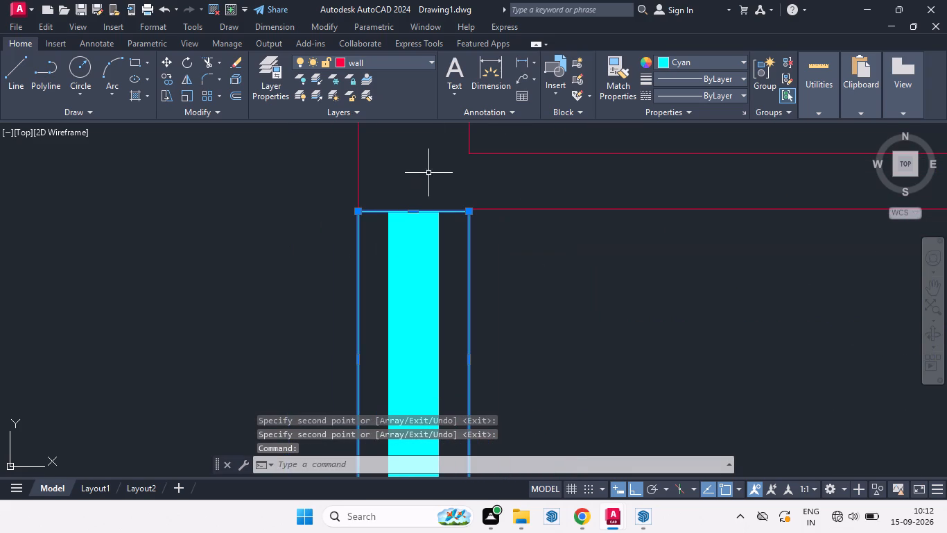
pyautogui.click(377, 197)
pyautogui.scroll(-3, 440, 212)
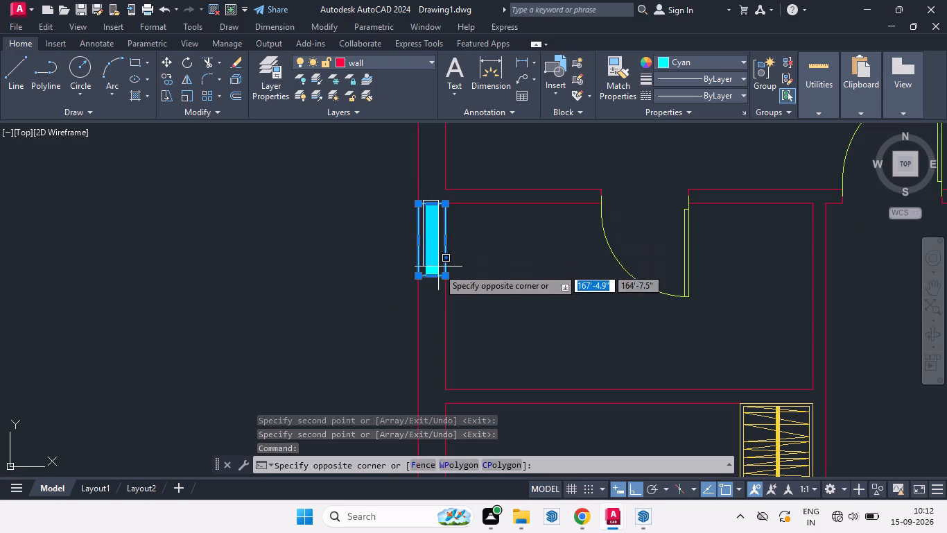
pyautogui.scroll(2, 438, 287)
pyautogui.click(441, 291)
pyautogui.moveTo(463, 269); pyautogui.dragTo(463, 396, button='middle')
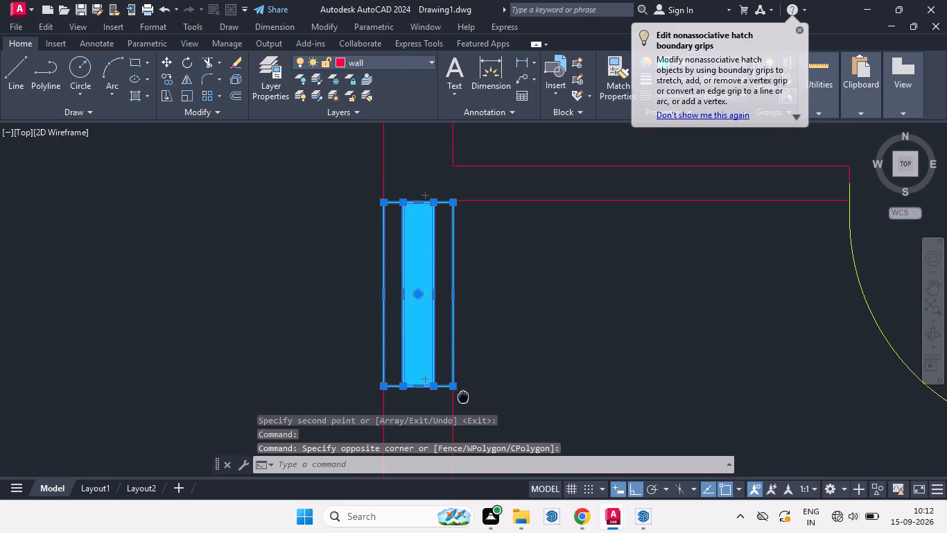
pyautogui.moveTo(463, 396); pyautogui.dragTo(463, 399, button='middle')
pyautogui.scroll(2, 496, 271)
pyautogui.scroll(-3, 449, 294)
pyautogui.scroll(3, 442, 249)
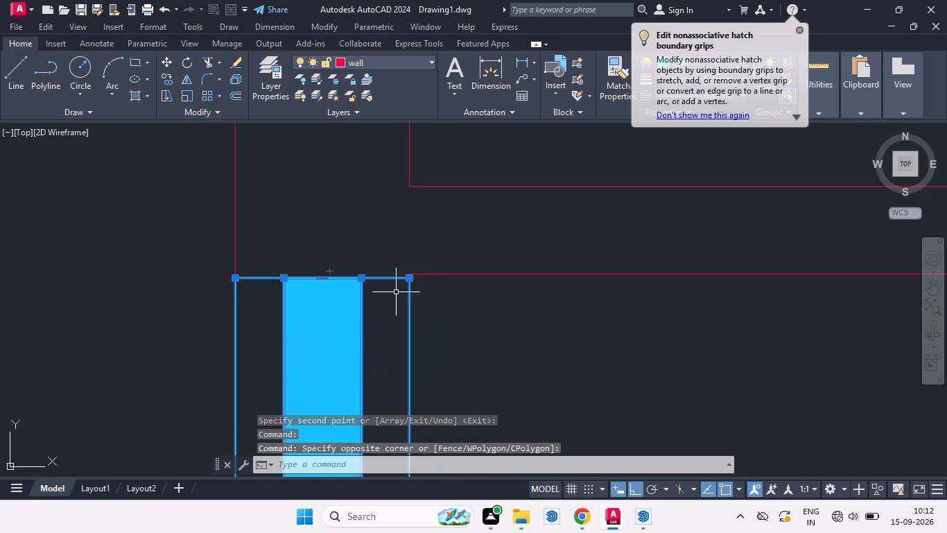
pyautogui.scroll(3, 396, 292)
pyautogui.press('m')
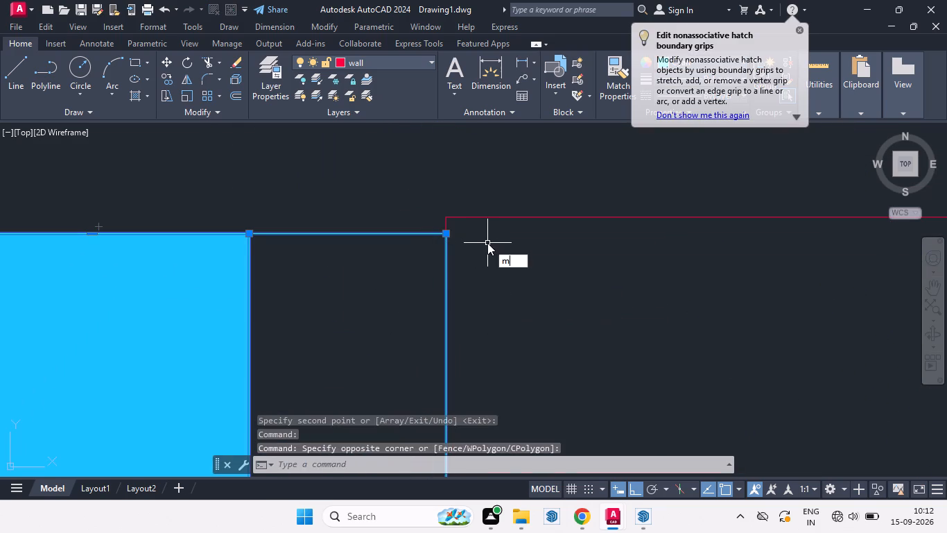
pyautogui.press('Return')
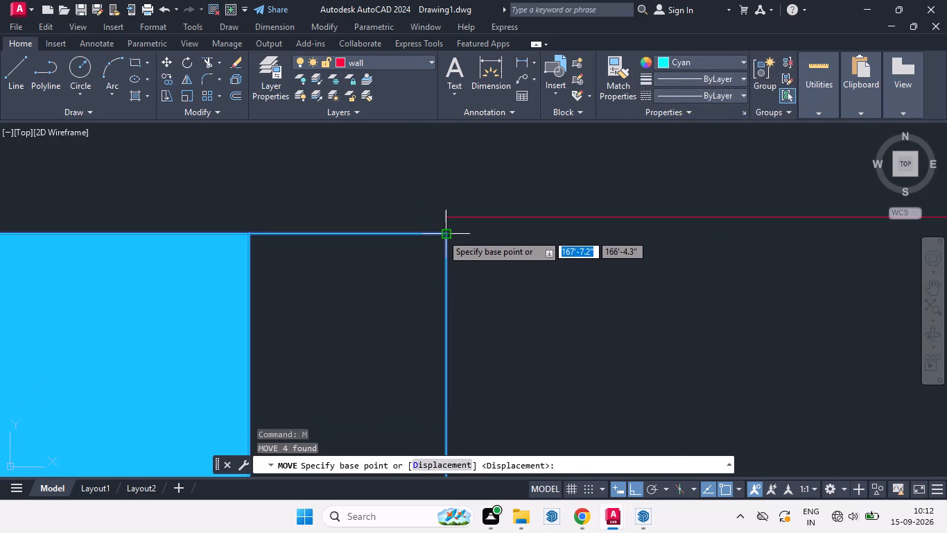
pyautogui.click(442, 234)
pyautogui.click(442, 217)
# Draw a cyan rectangle 9" long by 4' wide, standing upright in the empty area east of the floor plan.
pyautogui.scroll(-3, 459, 274)
pyautogui.scroll(-6, 471, 217)
pyautogui.moveTo(492, 266); pyautogui.dragTo(424, 276, button='middle')
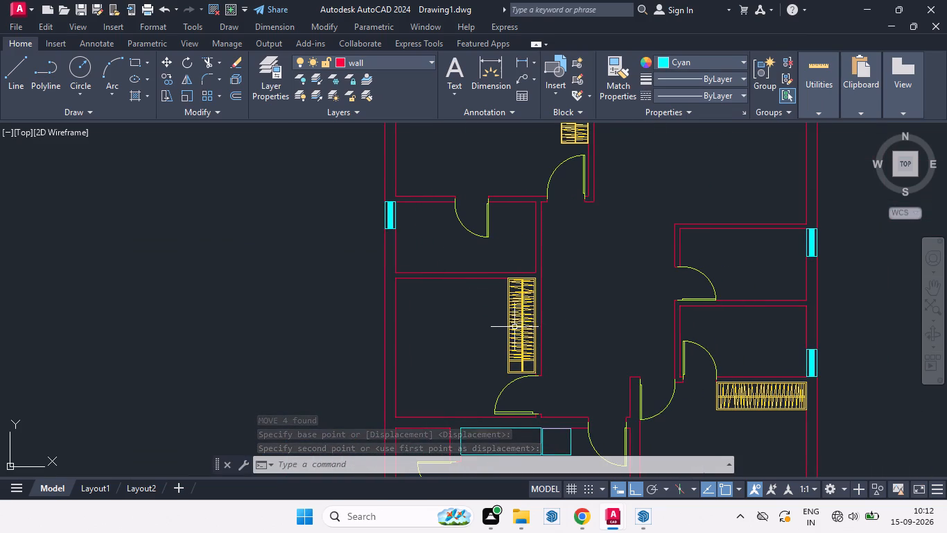
pyautogui.scroll(-1, 483, 343)
pyautogui.moveTo(482, 323); pyautogui.dragTo(403, 378, button='middle')
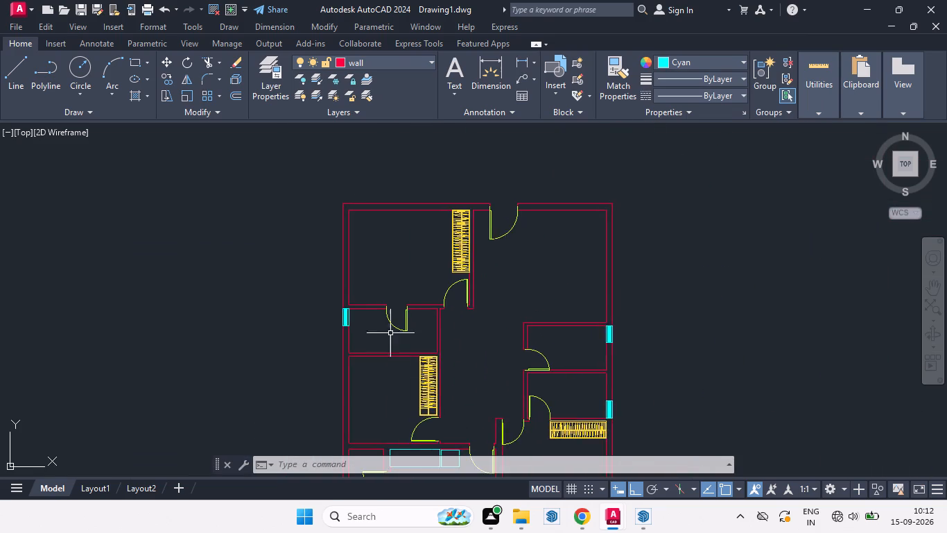
pyautogui.scroll(-2, 389, 292)
pyautogui.scroll(2, 474, 310)
pyautogui.moveTo(492, 309); pyautogui.dragTo(471, 230, button='middle')
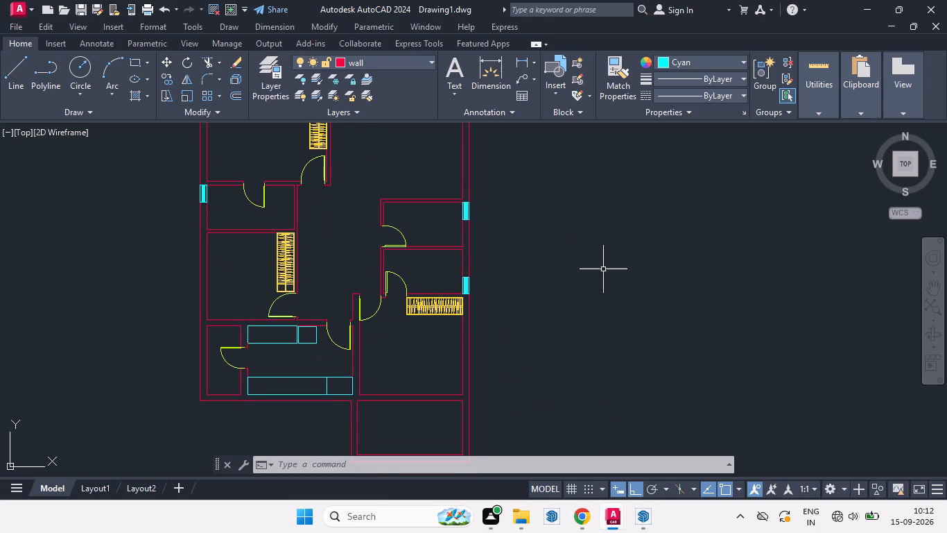
pyautogui.write('rec')
pyautogui.press('Return')
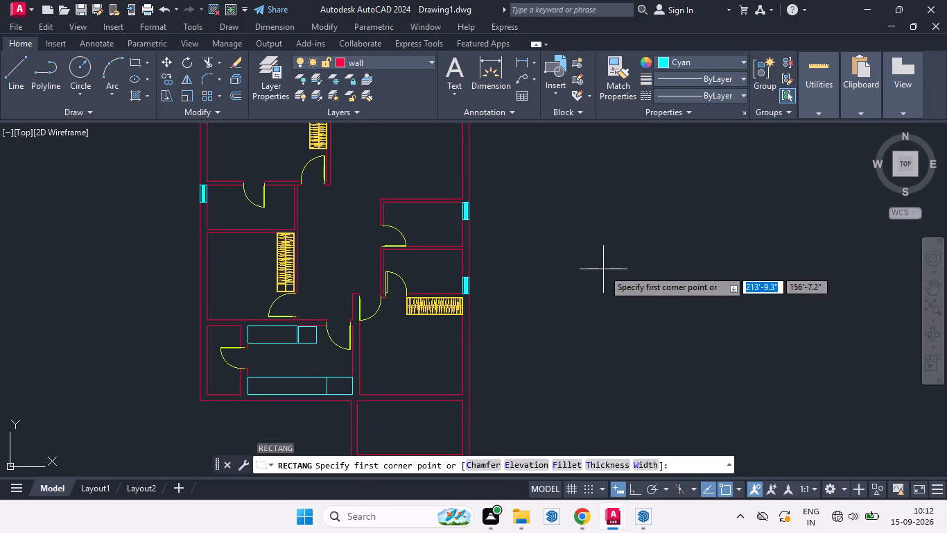
pyautogui.click(591, 219)
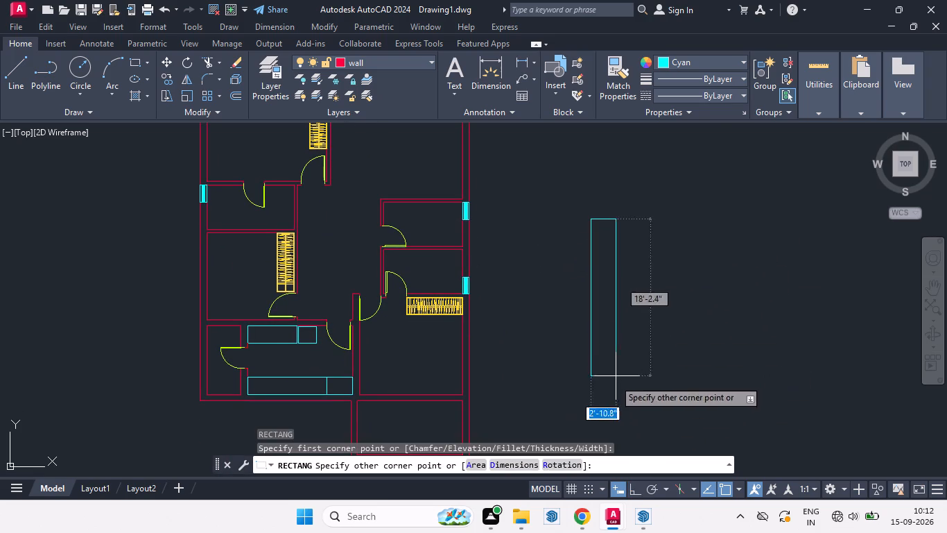
pyautogui.click(516, 464)
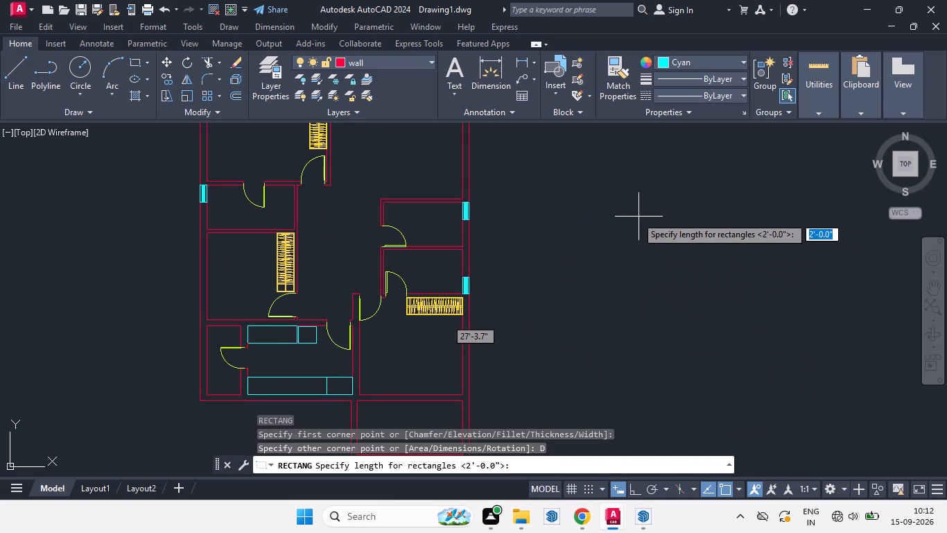
pyautogui.press('9')
pyautogui.press('Return')
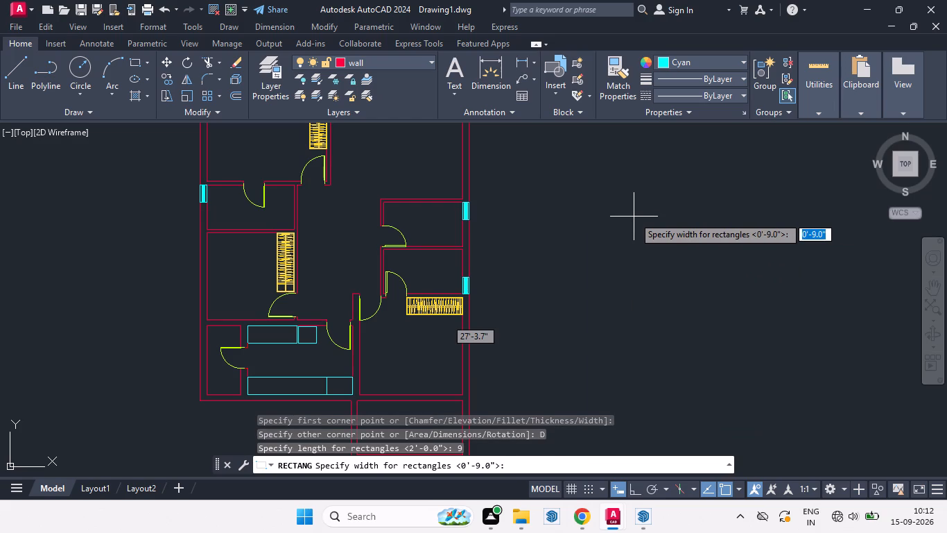
pyautogui.write("4'")
pyautogui.press('Return')
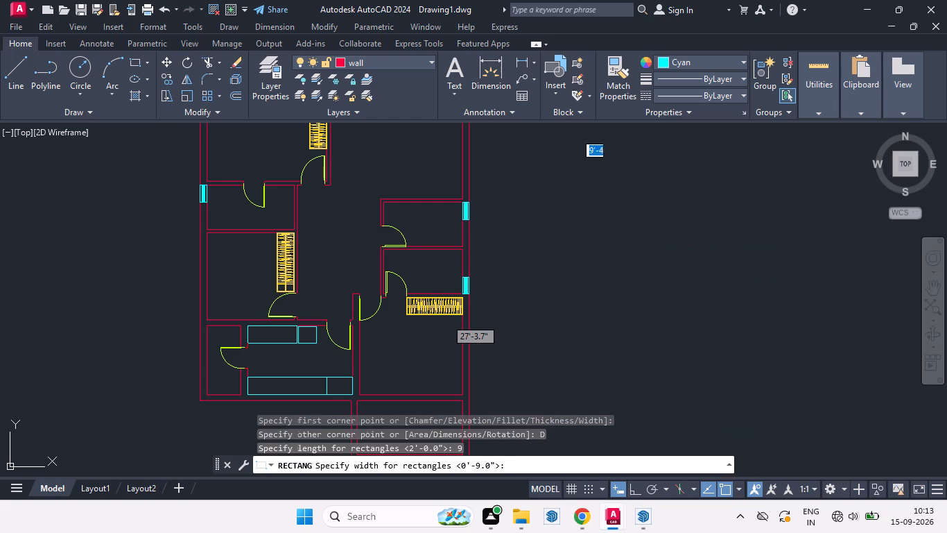
pyautogui.click(634, 217)
# Draw a vertical centre line through the new rectangle between the midpoints of its two short edges.
pyautogui.scroll(3, 618, 203)
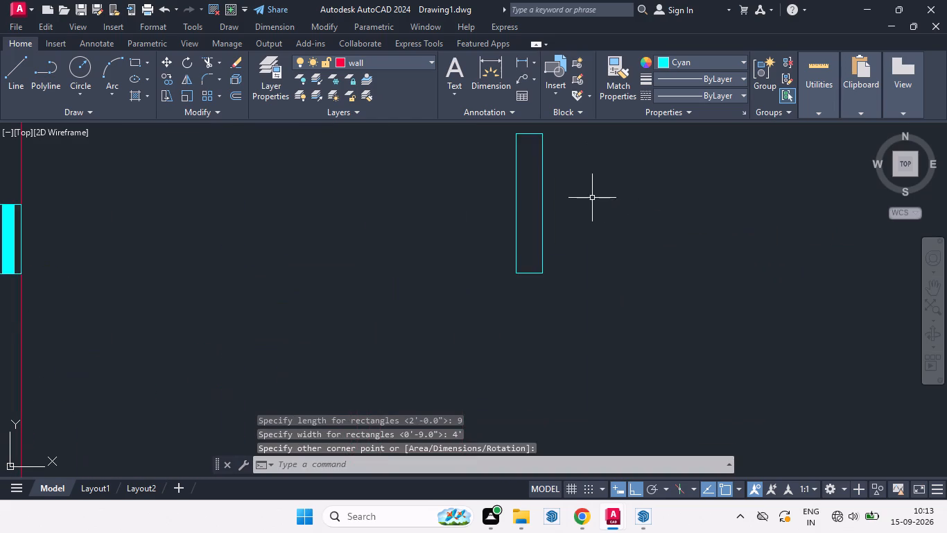
pyautogui.scroll(-1, 612, 230)
pyautogui.press('l')
pyautogui.press('Return')
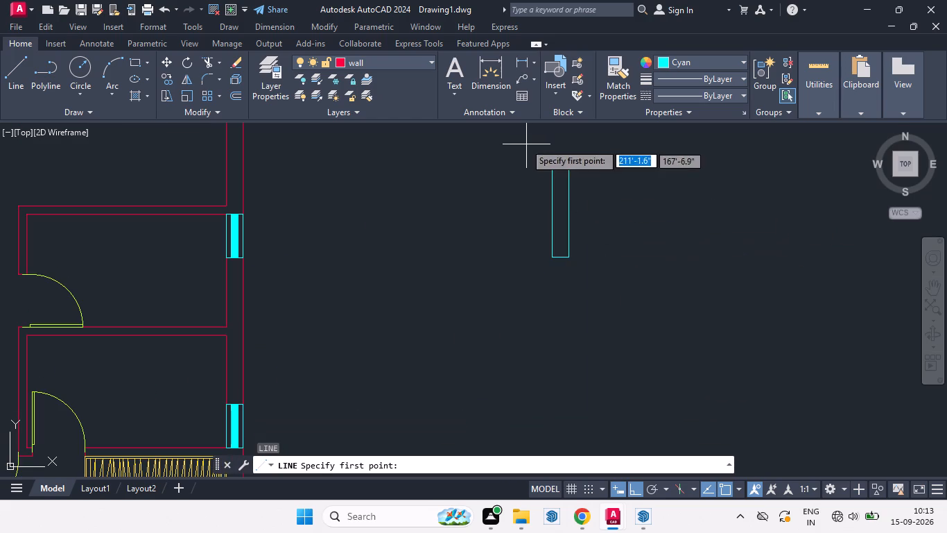
pyautogui.scroll(2, 518, 173)
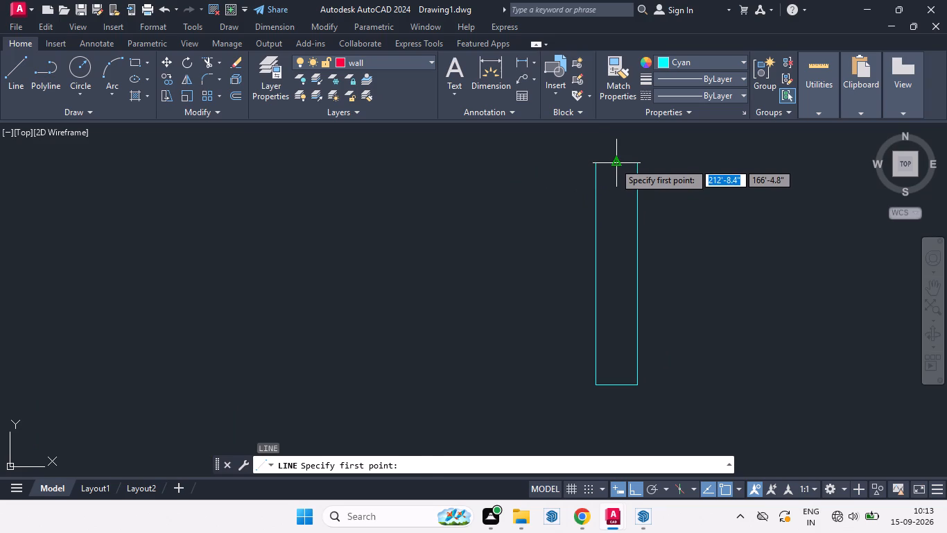
pyautogui.click(614, 162)
pyautogui.click(614, 387)
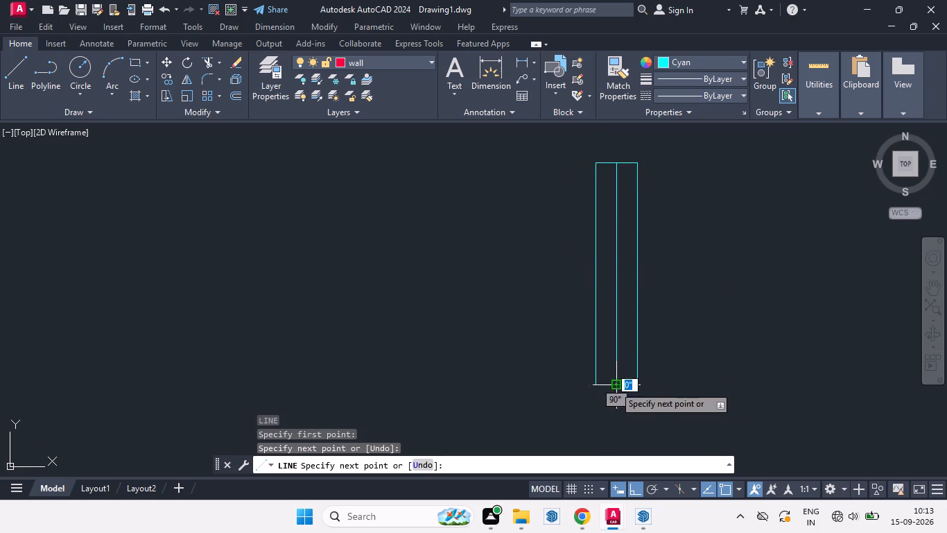
pyautogui.press('space')
# Offset the rectangle's centre line 2" to each side and delete the original centre line.
pyautogui.write('o')
pyautogui.press('Return')
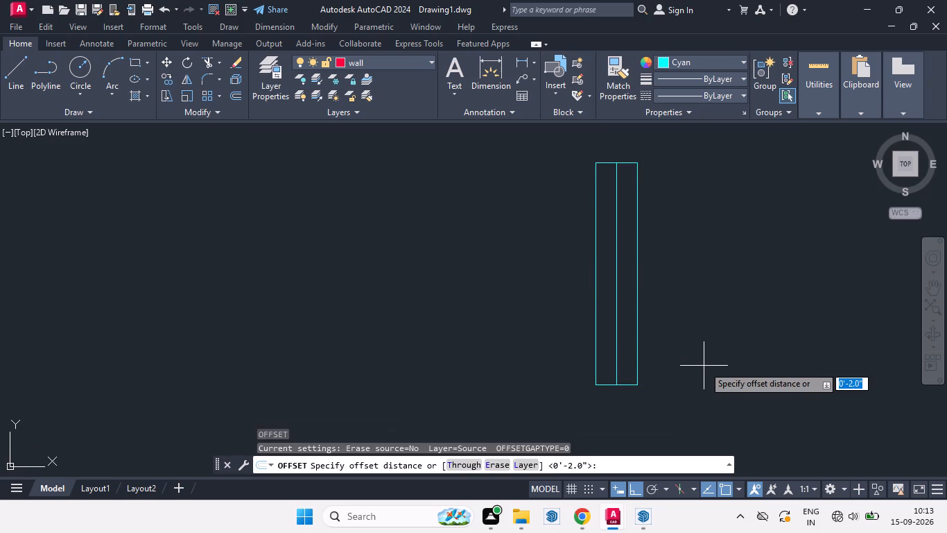
pyautogui.press('Return')
pyautogui.moveTo(616, 303); pyautogui.dragTo(627, 308)
pyautogui.click(627, 308)
pyautogui.moveTo(617, 307); pyautogui.dragTo(600, 307)
pyautogui.click(600, 307)
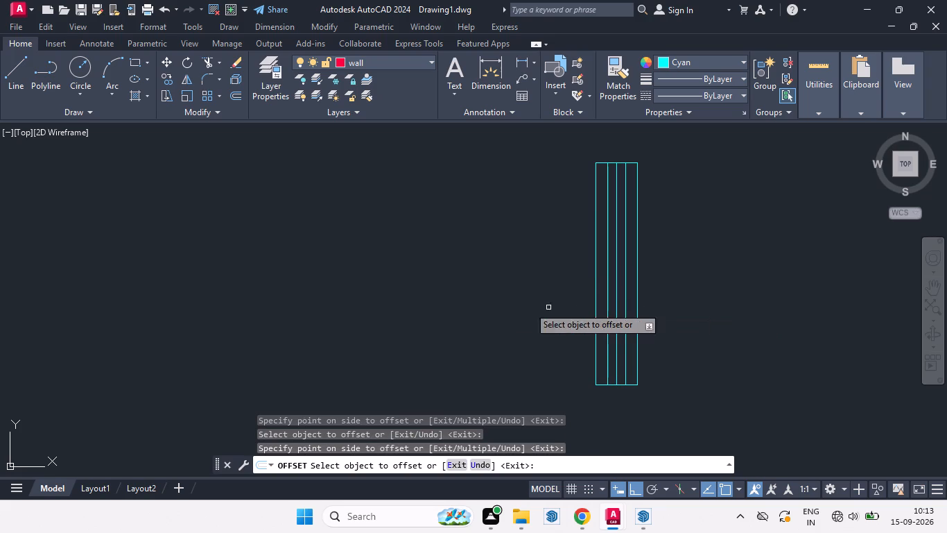
pyautogui.press('space')
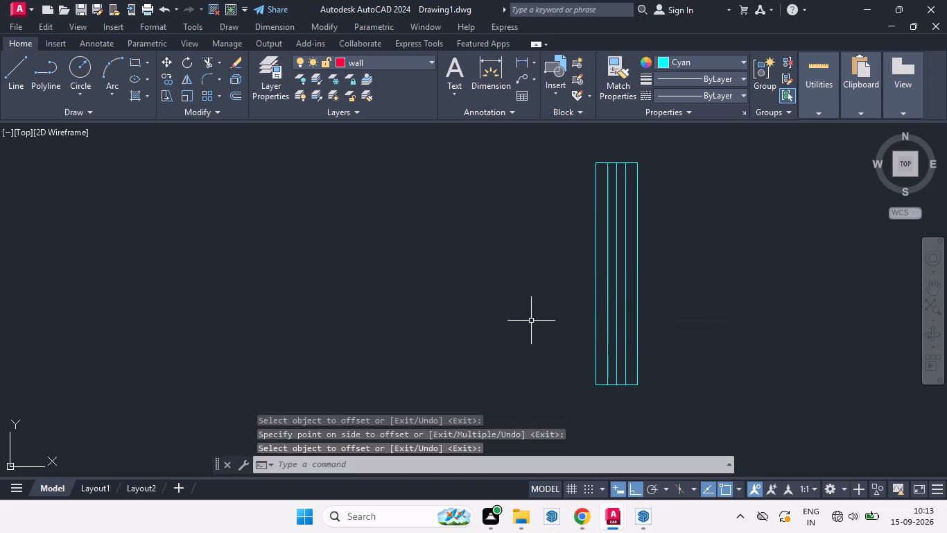
pyautogui.click(618, 304)
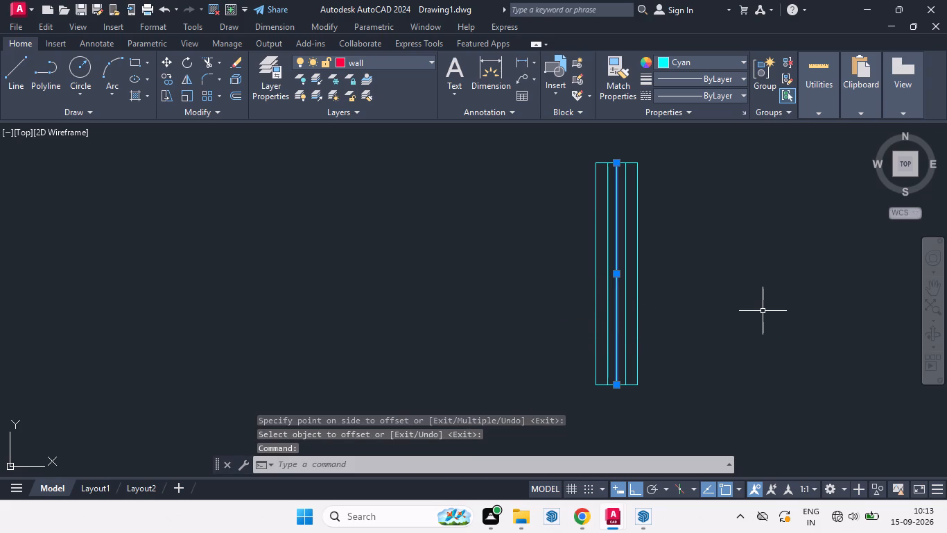
pyautogui.press('Delete')
# Fill the strip between the two offset lines with a solid cyan hatch.
pyautogui.press('h')
pyautogui.press('Return')
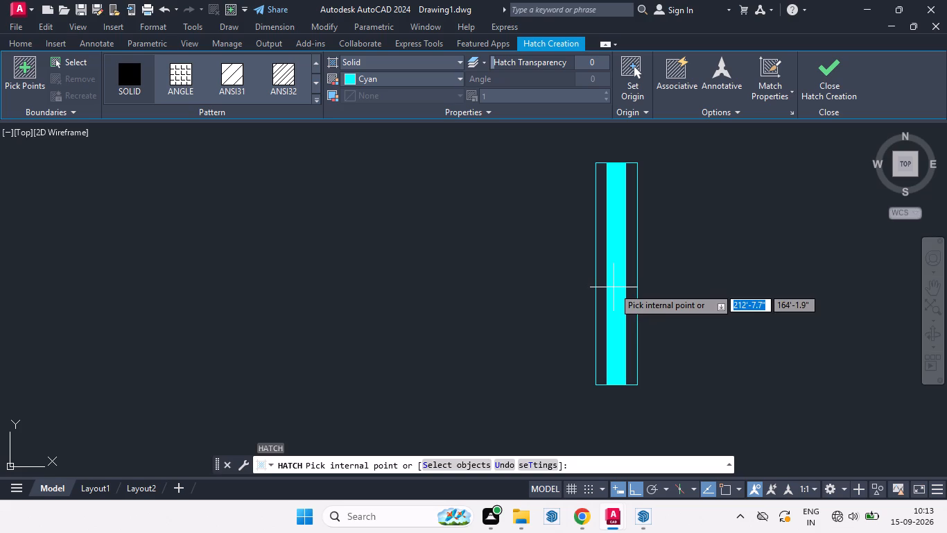
pyautogui.click(614, 287)
pyautogui.press('space')
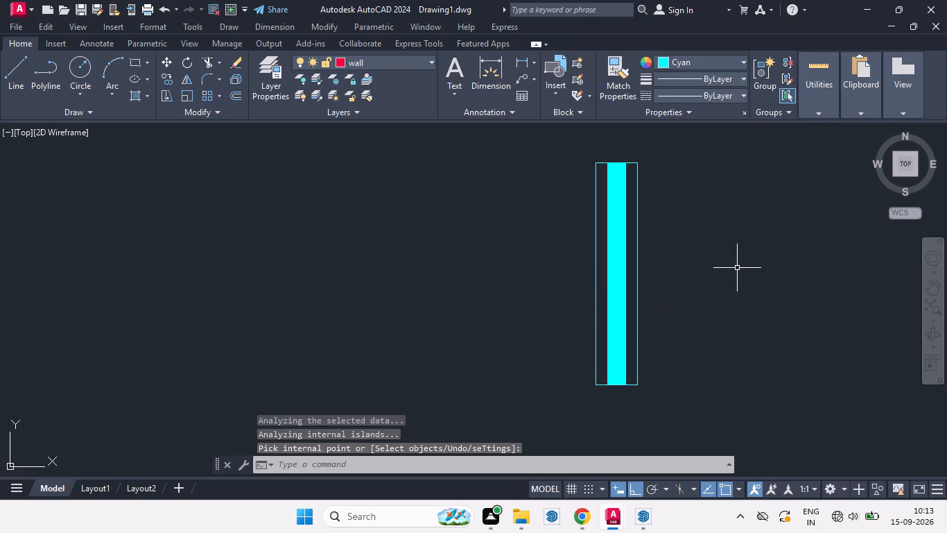
# Convert the hatched 4' fixture into a block named b, with its northwest corner as the base point.
pyautogui.click(567, 143)
pyautogui.click(710, 458)
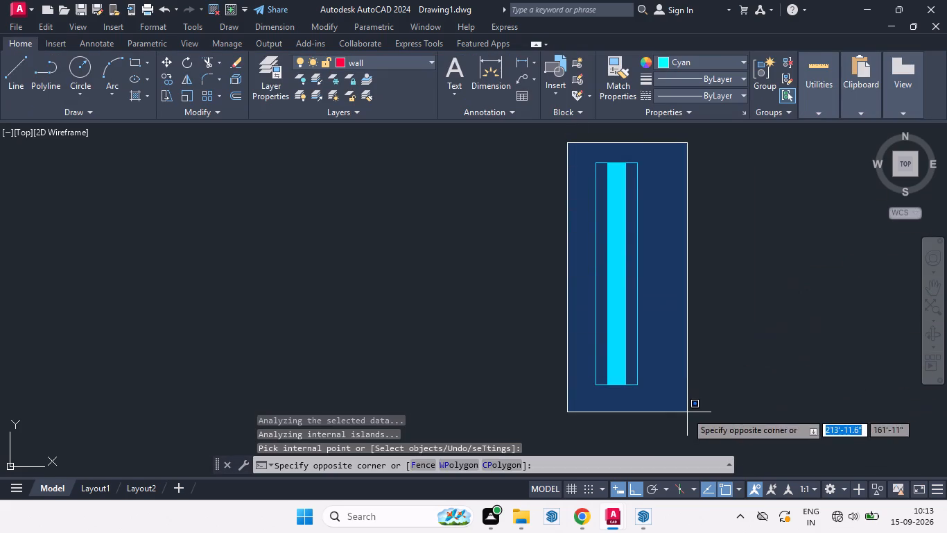
pyautogui.click(686, 410)
pyautogui.press('b')
pyautogui.press('Return')
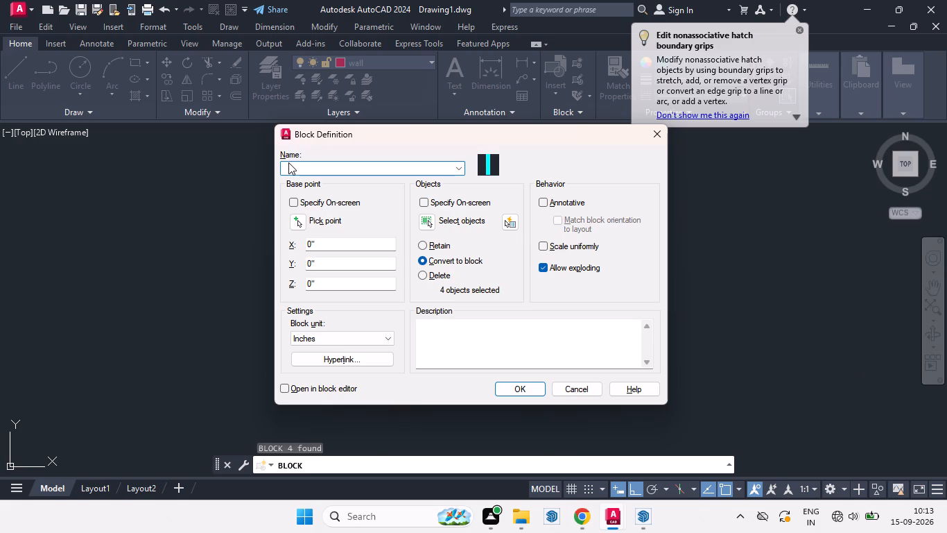
pyautogui.press('b')
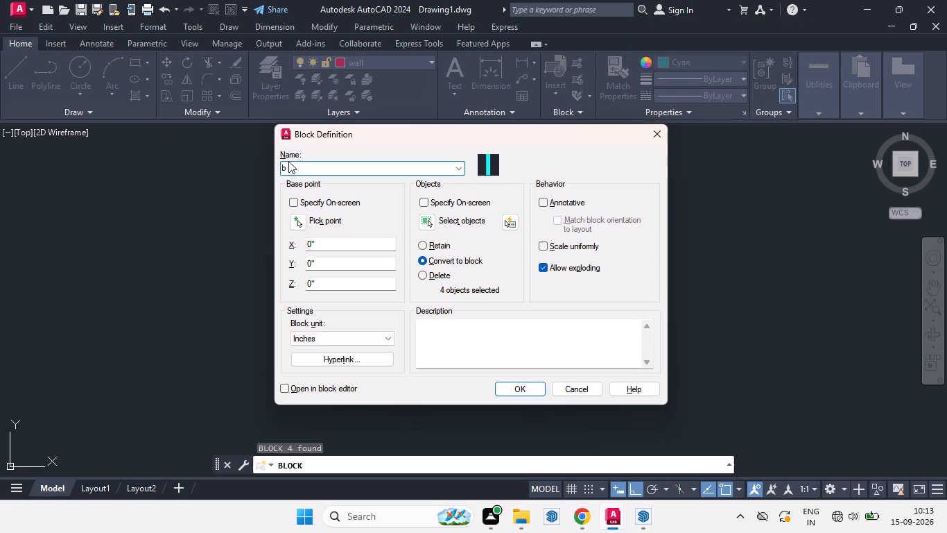
pyautogui.click(298, 223)
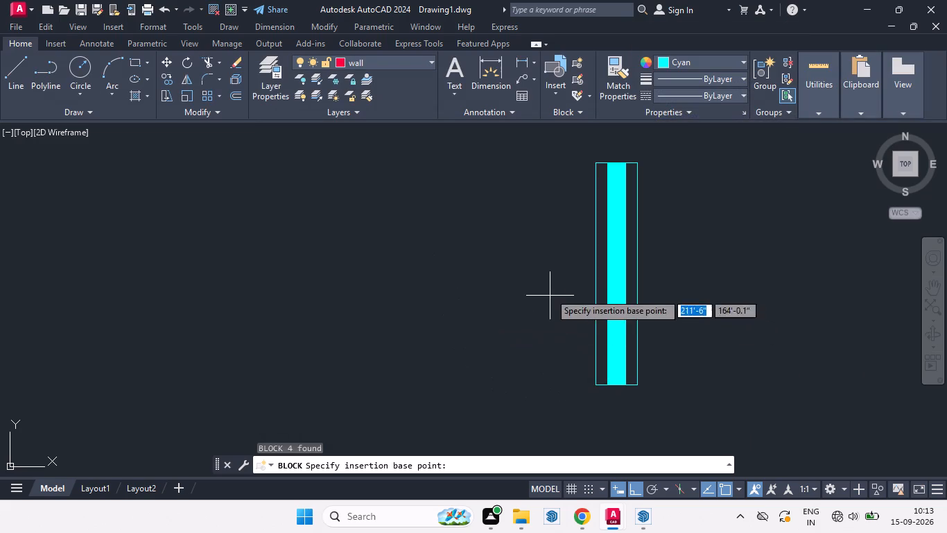
pyautogui.click(600, 164)
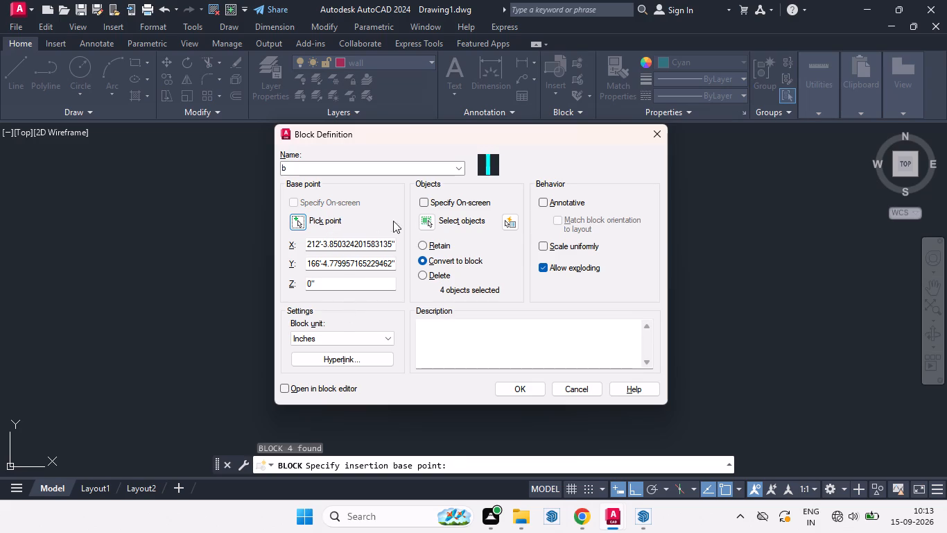
pyautogui.click(428, 216)
pyautogui.click(519, 151)
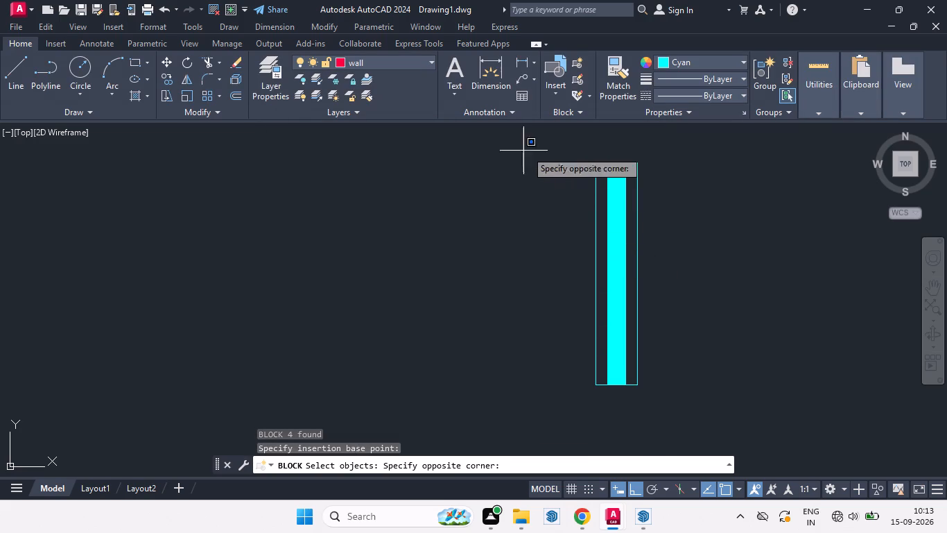
pyautogui.click(703, 412)
pyautogui.press('Return')
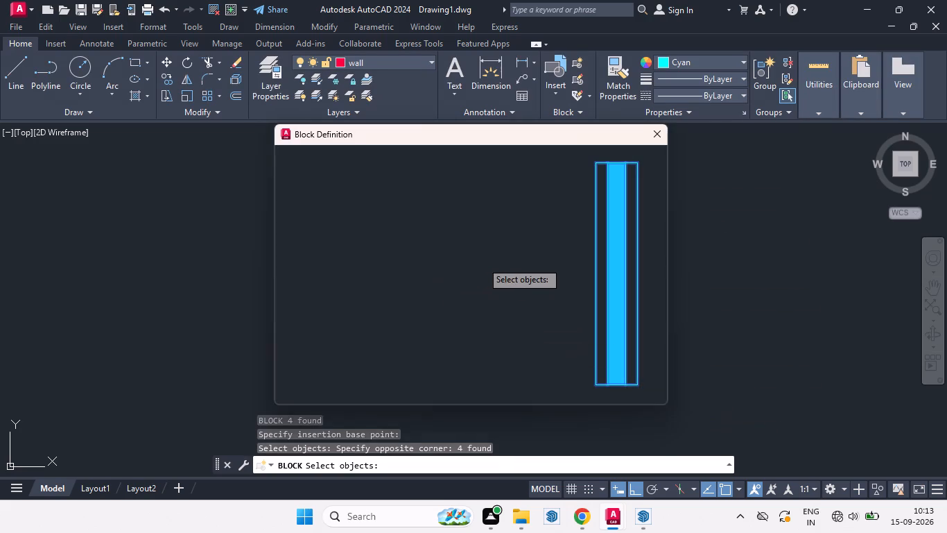
pyautogui.click(519, 392)
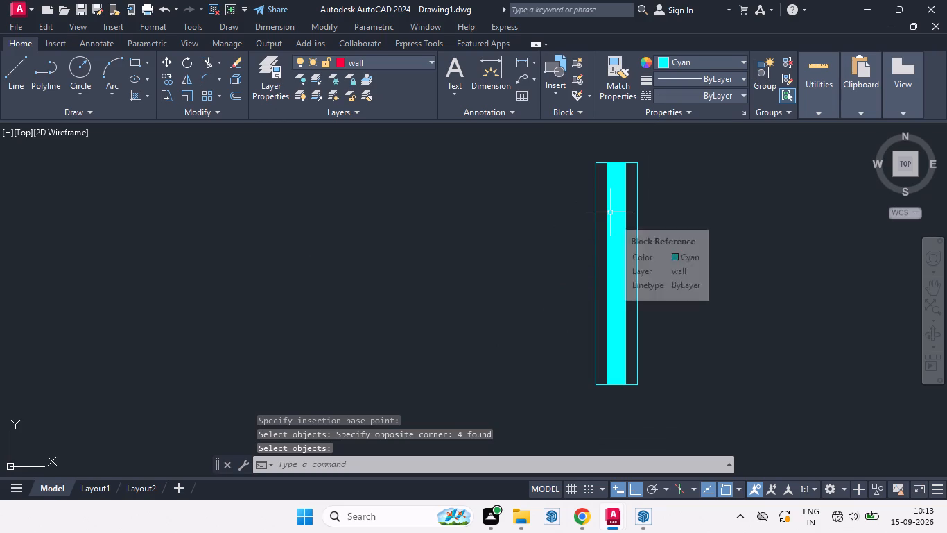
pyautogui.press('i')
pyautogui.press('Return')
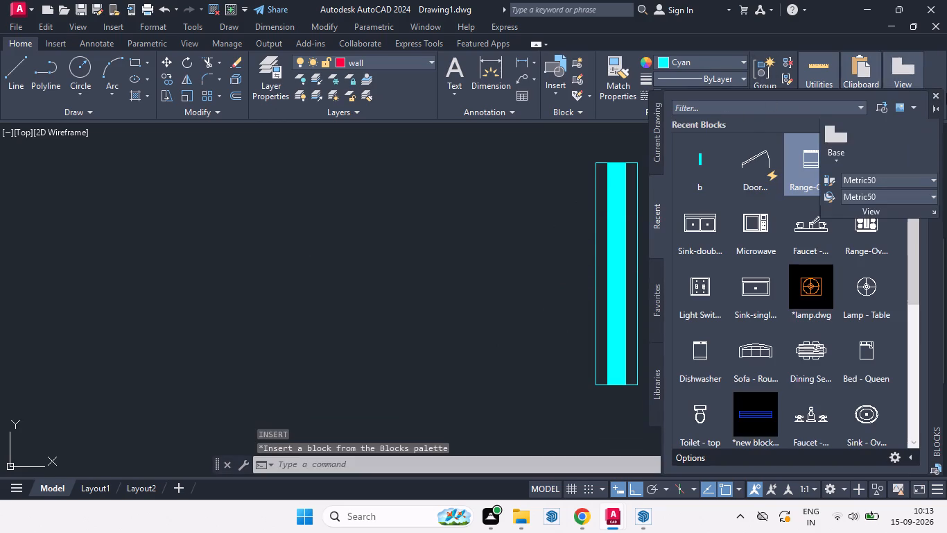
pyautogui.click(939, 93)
# Move block b by its southwest corner onto the outer face of the west wall, in the room just north of the kitchen.
pyautogui.scroll(-3, 694, 212)
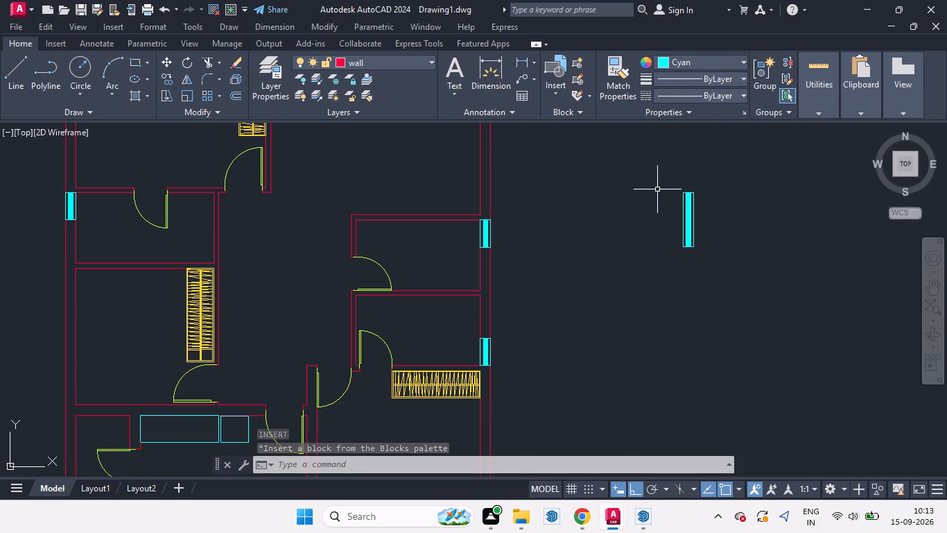
pyautogui.click(657, 189)
pyautogui.click(718, 285)
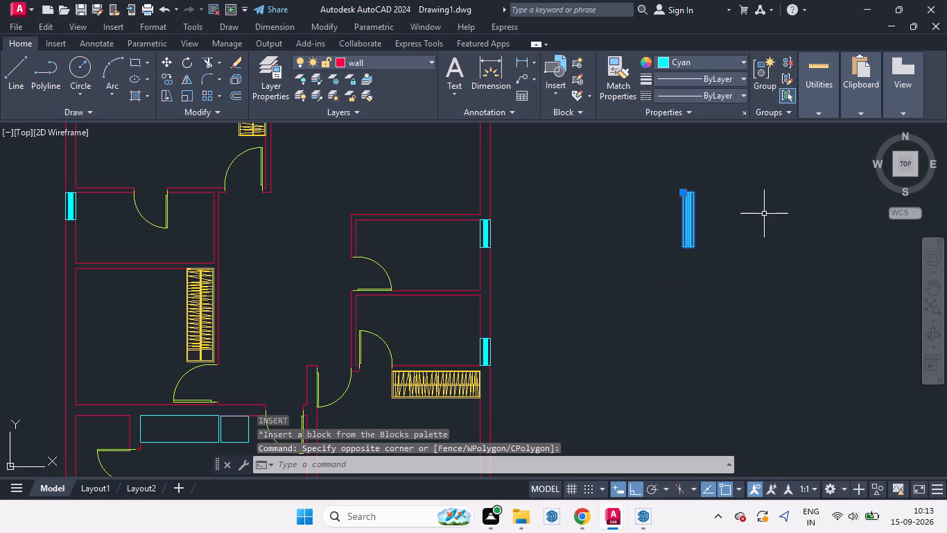
pyautogui.scroll(-1, 759, 151)
pyautogui.scroll(2, 727, 210)
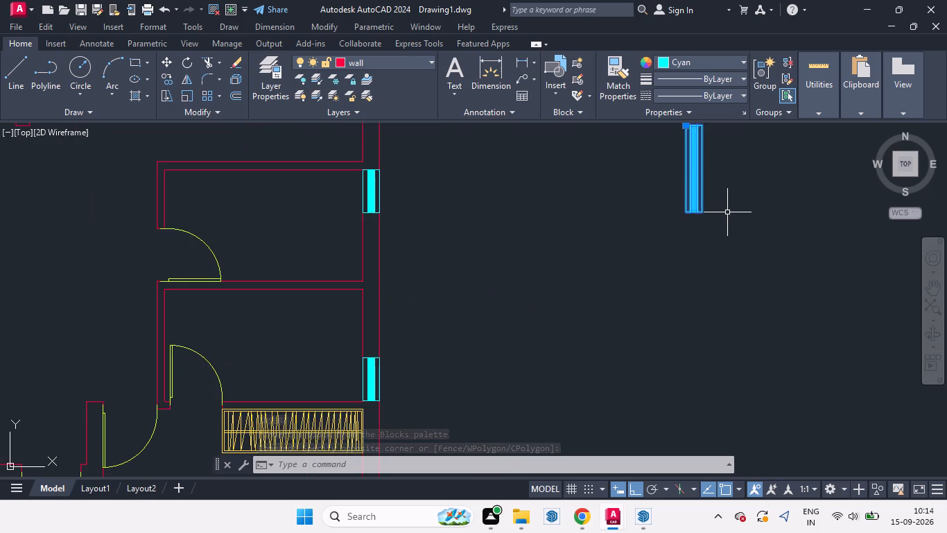
pyautogui.scroll(-1, 776, 212)
pyautogui.scroll(-1, 710, 248)
pyautogui.scroll(1, 722, 241)
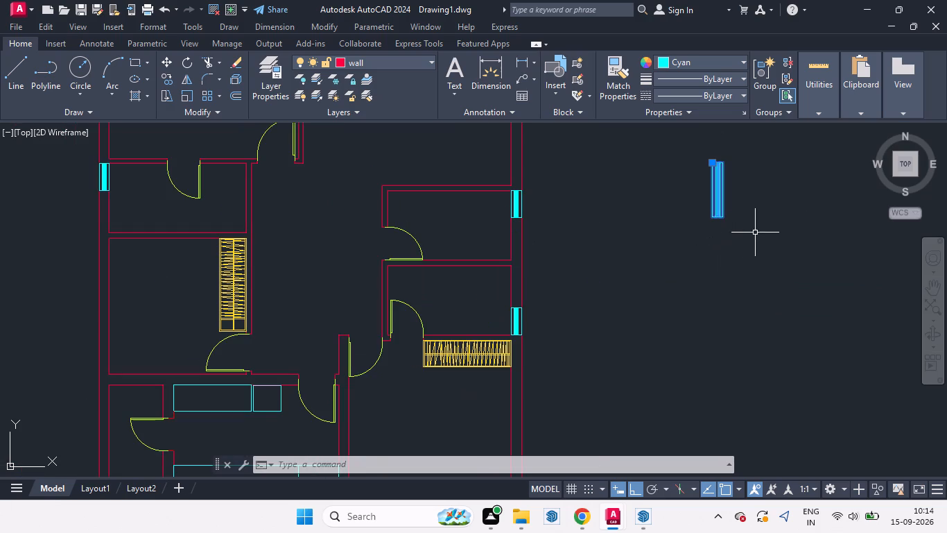
pyautogui.press('m')
pyautogui.press('Return')
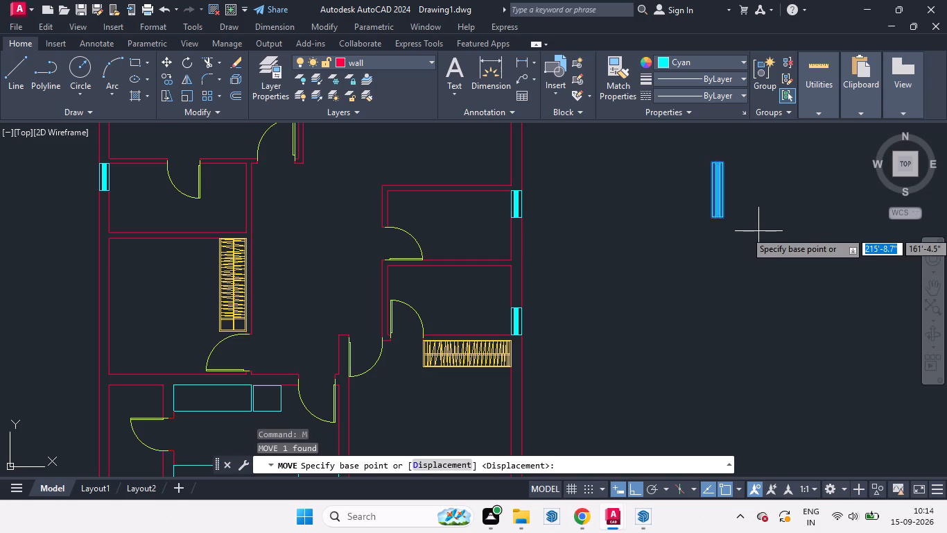
pyautogui.click(711, 222)
pyautogui.scroll(-4, 742, 253)
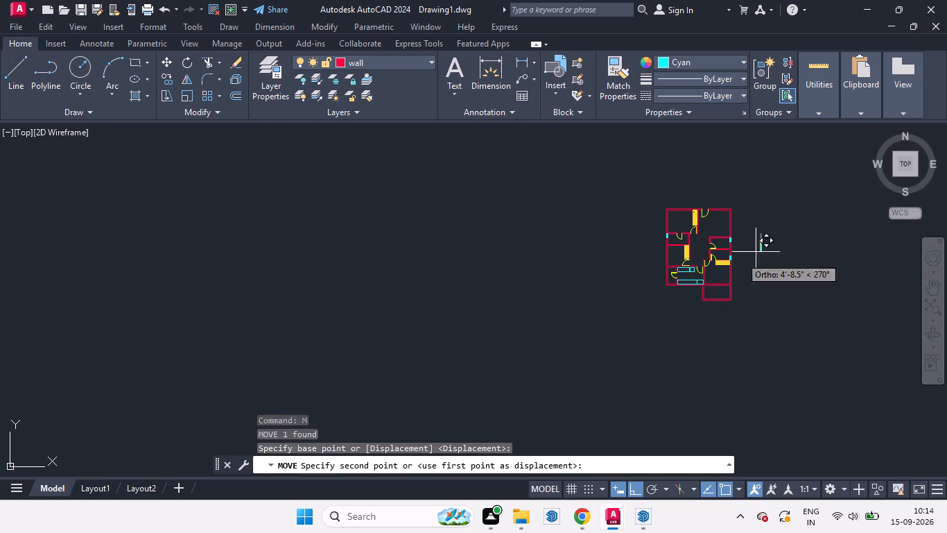
pyautogui.scroll(4, 652, 275)
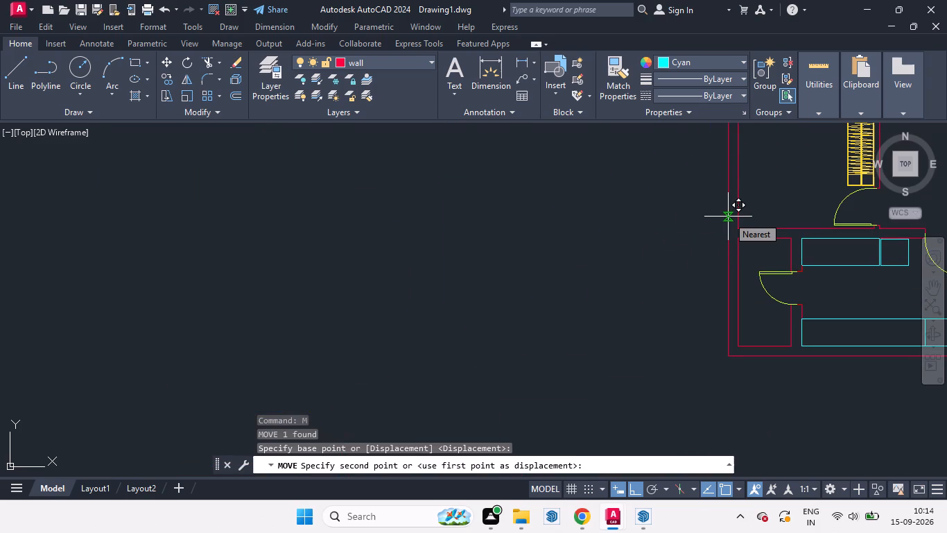
pyautogui.click(728, 198)
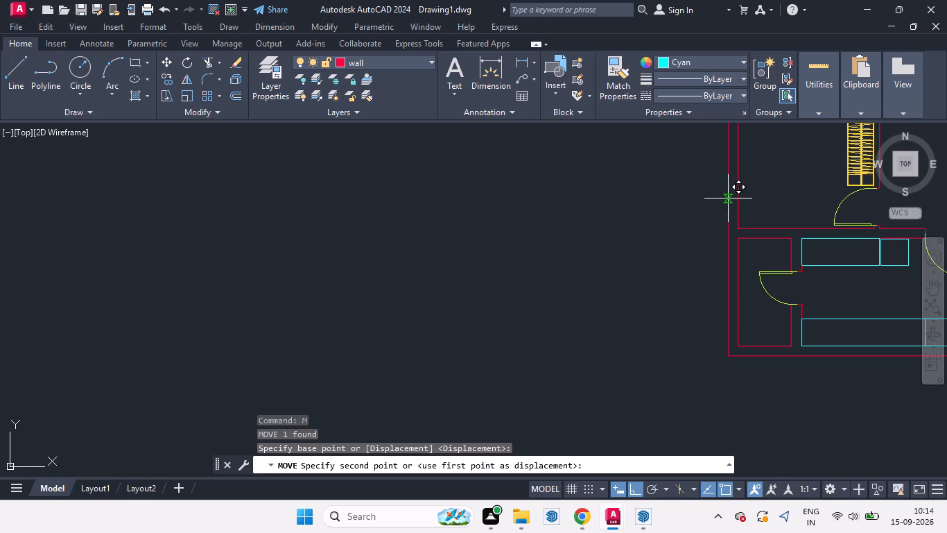
# Copy the 4' fixture from its northwest corner about 13'-9" north along the west wall, into the northwest room.
pyautogui.scroll(-2, 659, 291)
pyautogui.moveTo(656, 294); pyautogui.dragTo(642, 294, button='middle')
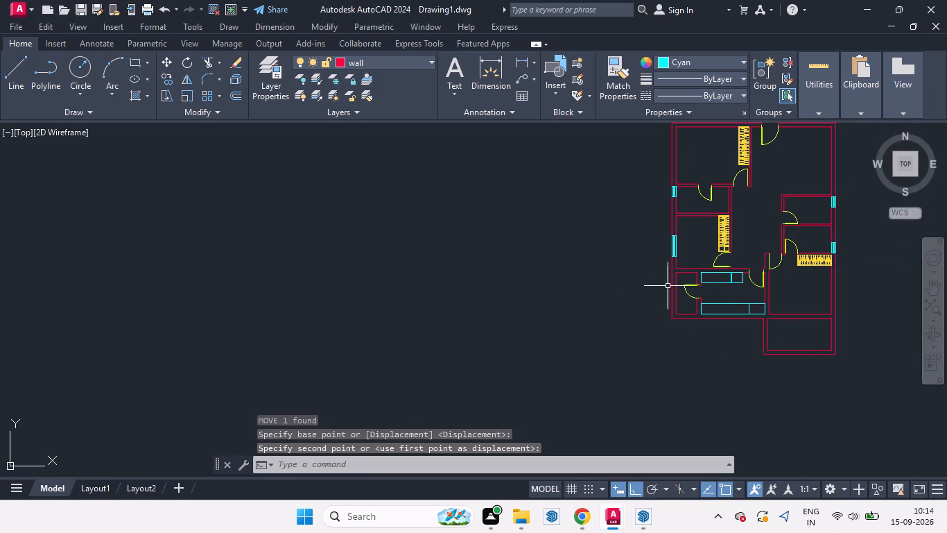
pyautogui.moveTo(563, 301); pyautogui.dragTo(409, 334, button='middle')
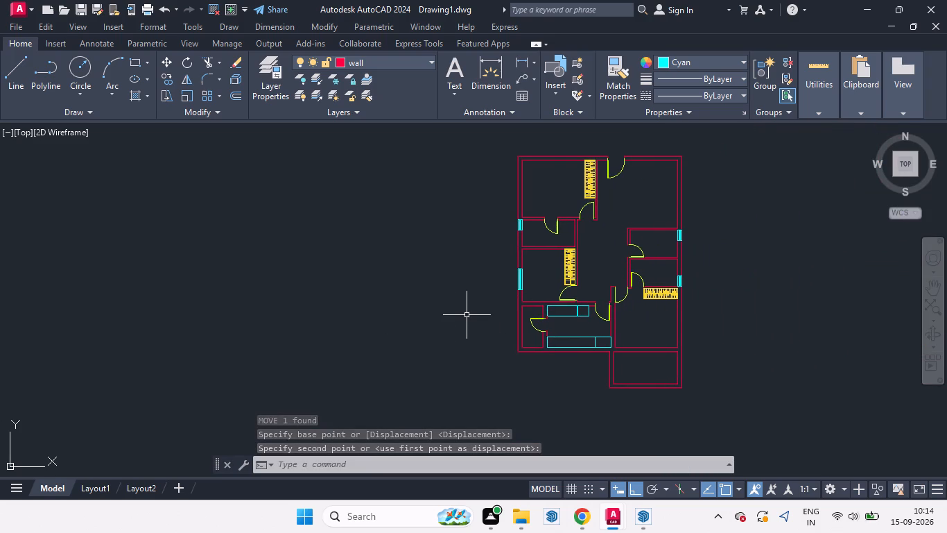
pyautogui.scroll(1, 478, 269)
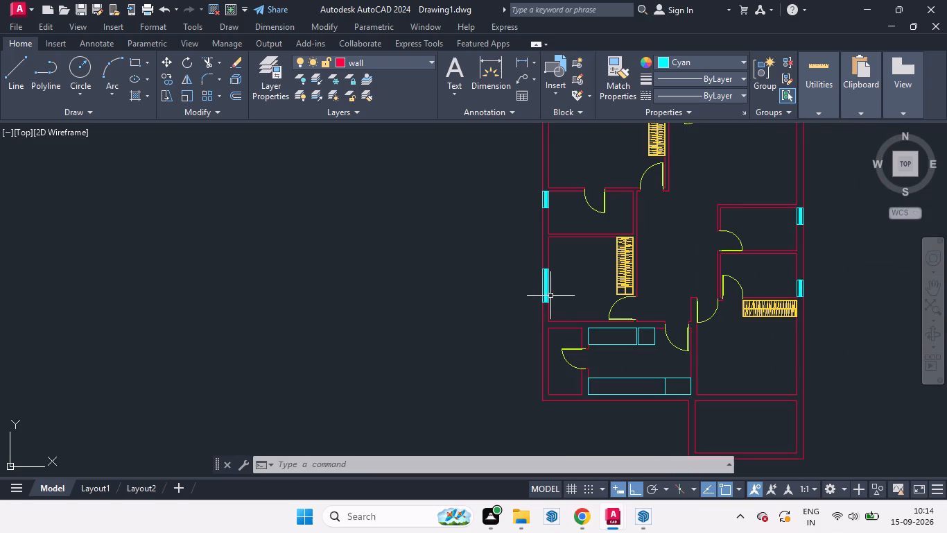
pyautogui.moveTo(535, 277); pyautogui.dragTo(526, 246, button='middle')
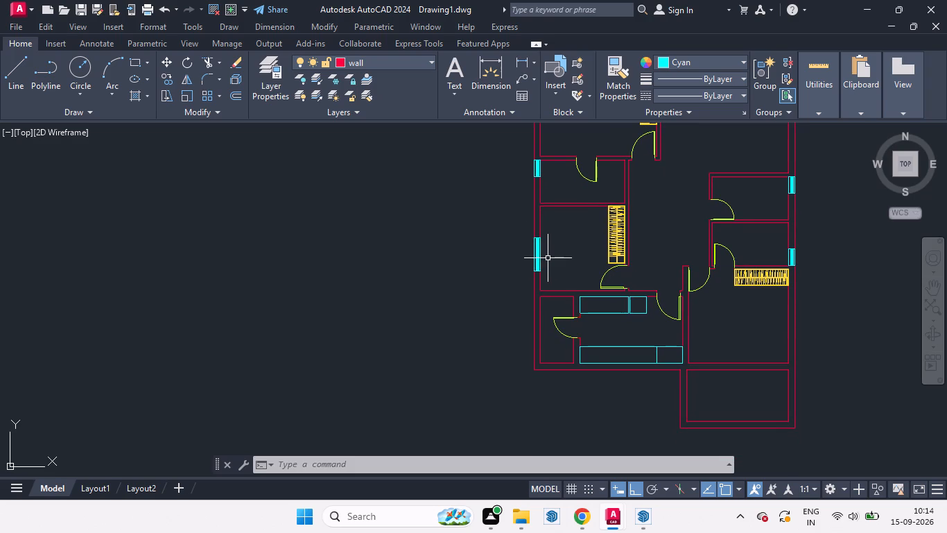
pyautogui.scroll(1, 542, 258)
pyautogui.scroll(-1, 543, 275)
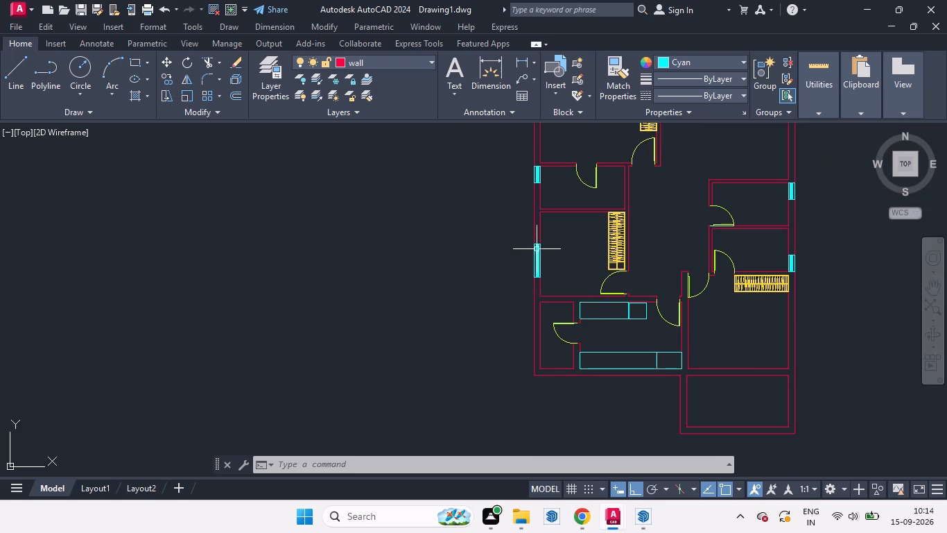
pyautogui.scroll(4, 537, 249)
pyautogui.click(528, 203)
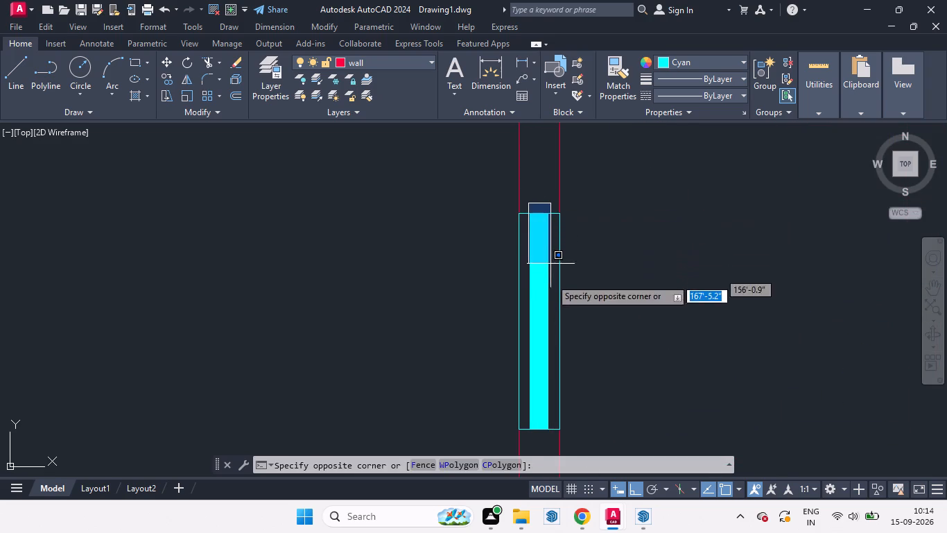
pyautogui.click(553, 442)
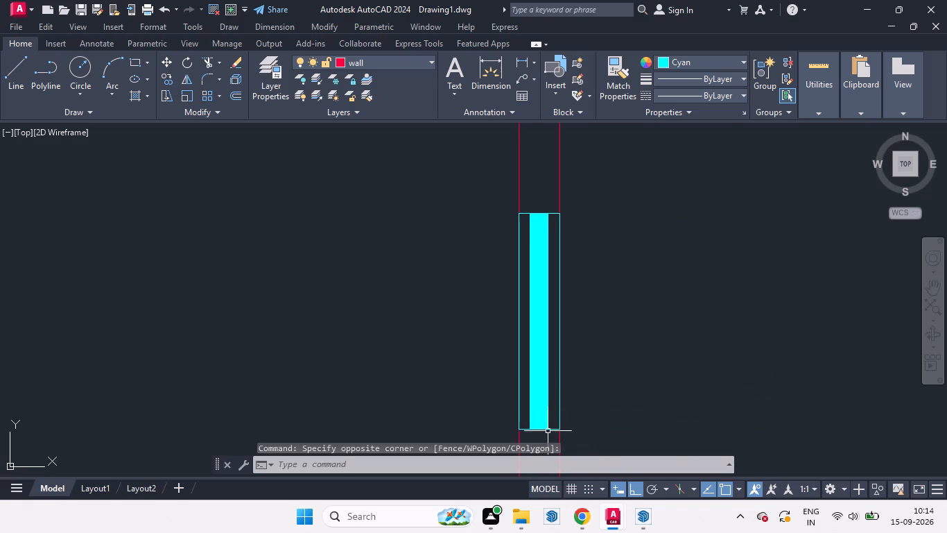
pyautogui.click(553, 430)
pyautogui.scroll(-3, 560, 194)
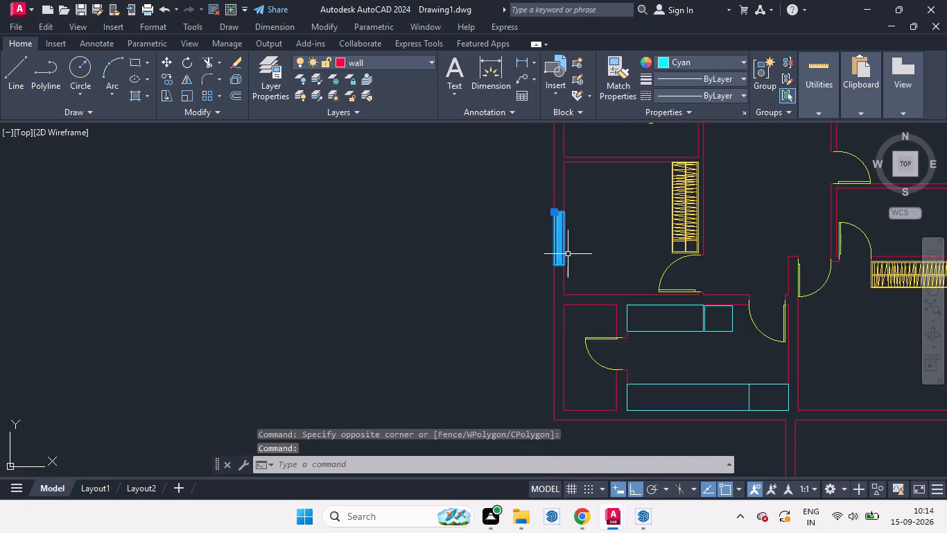
pyautogui.moveTo(568, 264); pyautogui.dragTo(555, 355, button='middle')
pyautogui.press('m')
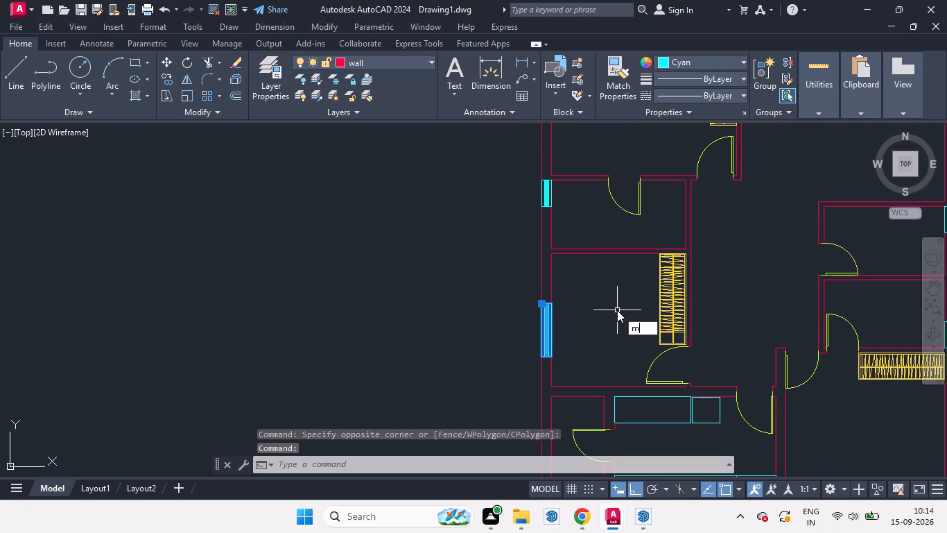
pyautogui.press('BackSpace')
pyautogui.write('co')
pyautogui.press('Return')
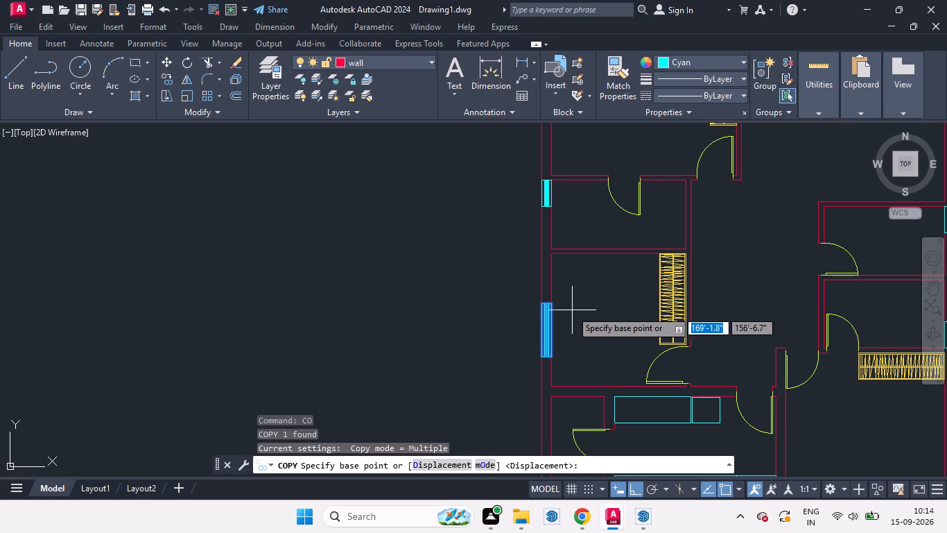
pyautogui.scroll(3, 547, 305)
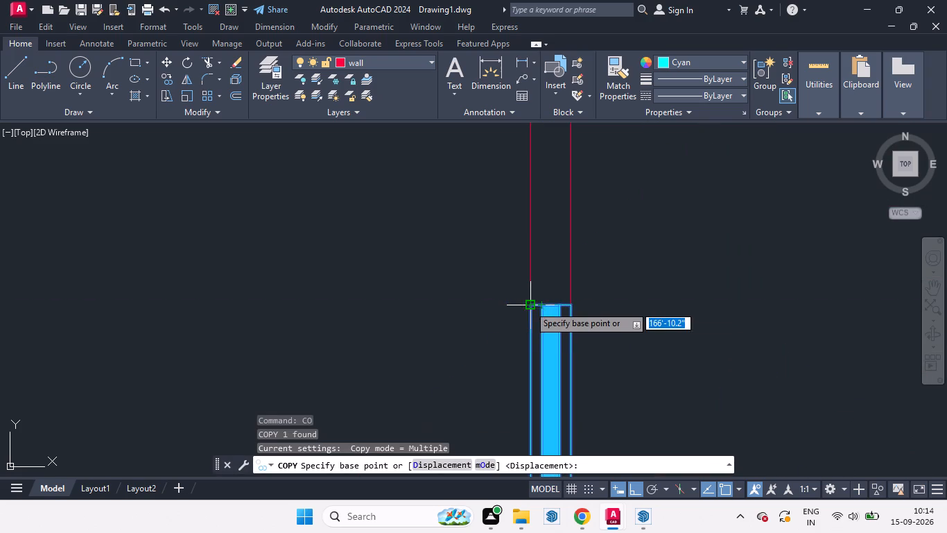
pyautogui.click(529, 305)
pyautogui.scroll(-7, 548, 254)
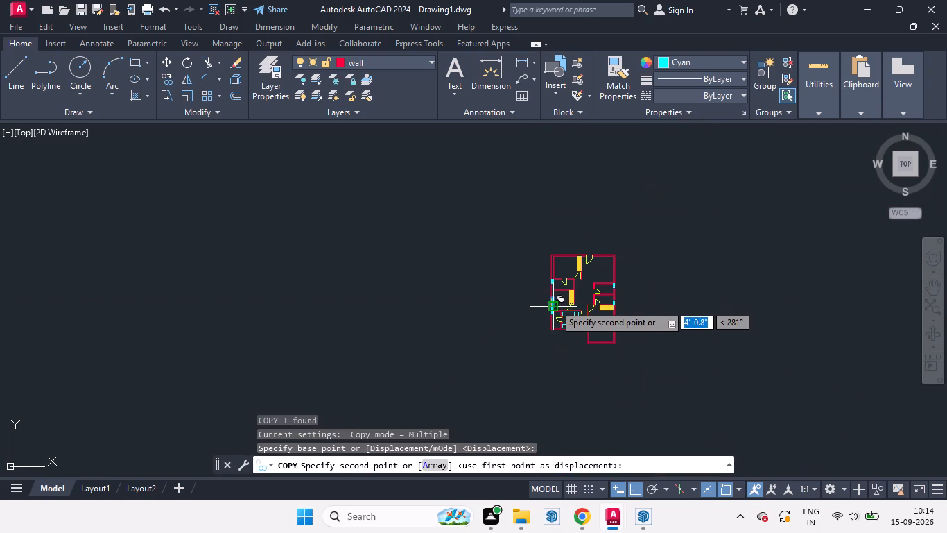
pyautogui.scroll(3, 554, 258)
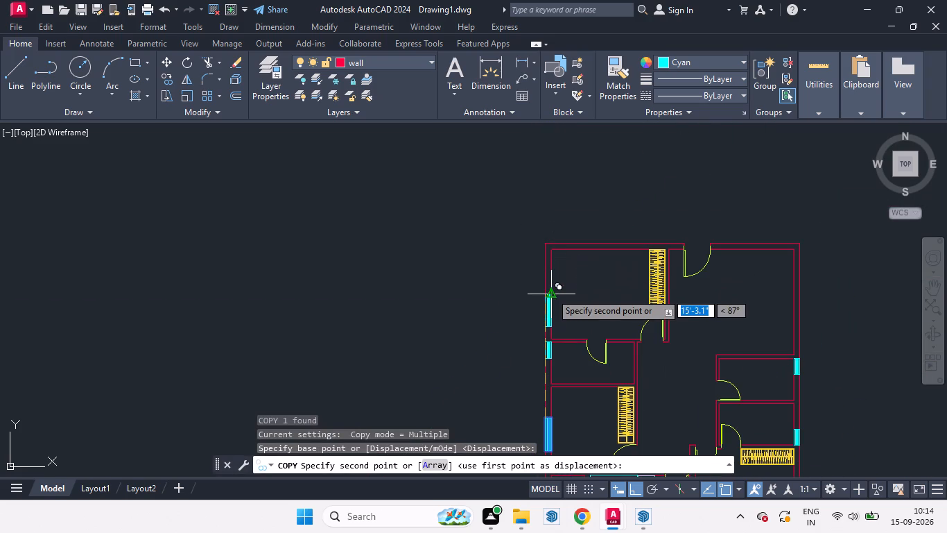
pyautogui.scroll(3, 550, 296)
pyautogui.scroll(-1, 550, 289)
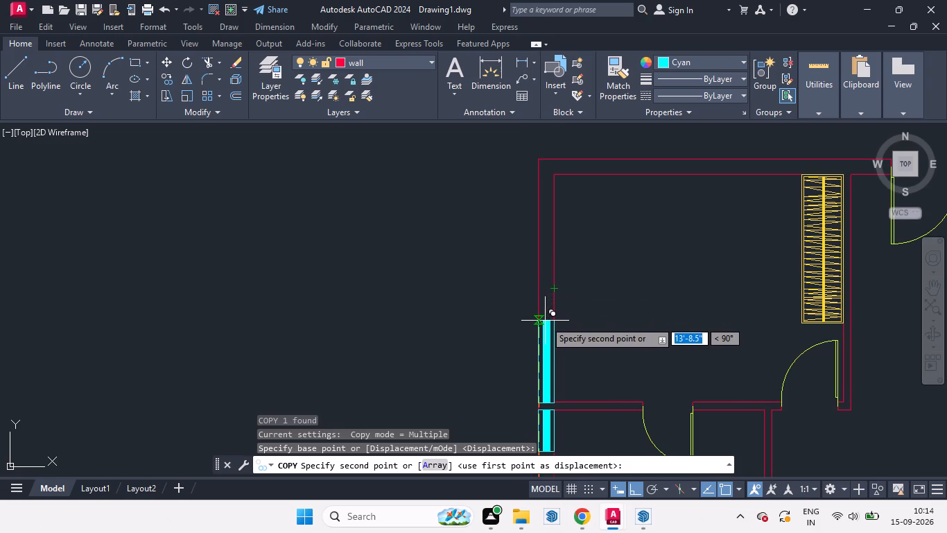
pyautogui.click(545, 319)
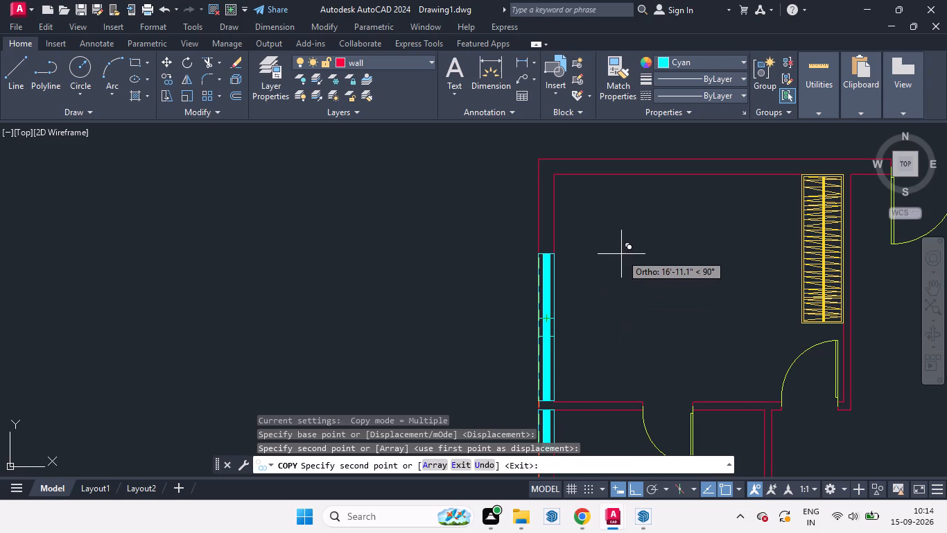
pyautogui.press('space')
# Select the copied 4' fixture in the northwest room's west wall and start moving it.
pyautogui.scroll(7, 541, 429)
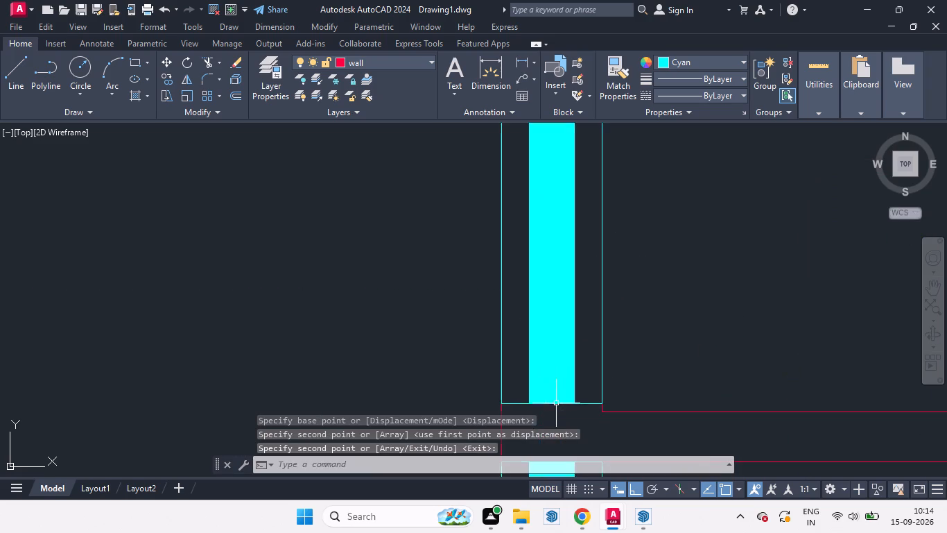
pyautogui.scroll(-4, 546, 288)
pyautogui.scroll(4, 557, 293)
pyautogui.scroll(-2, 543, 282)
pyautogui.scroll(1, 523, 225)
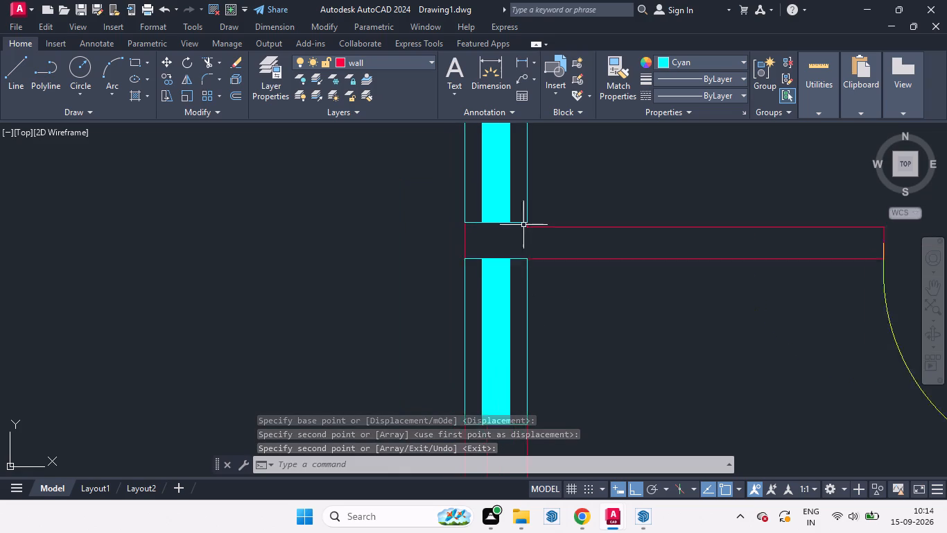
pyautogui.scroll(1, 523, 225)
pyautogui.click(519, 221)
pyautogui.press('m')
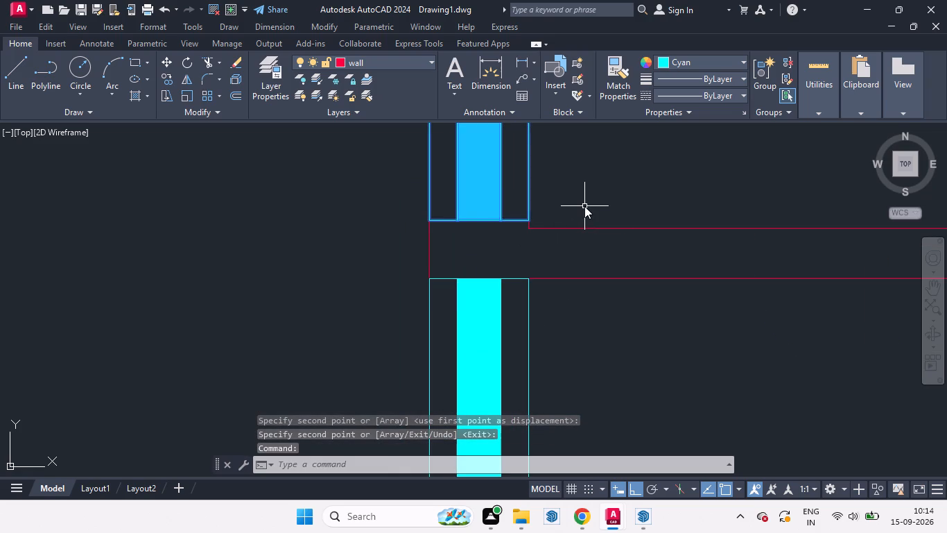
# Move the northwest room's fixture by its southeast corner about 0.8" south onto the inner wall corner.
pyautogui.press('Return')
pyautogui.scroll(3, 539, 221)
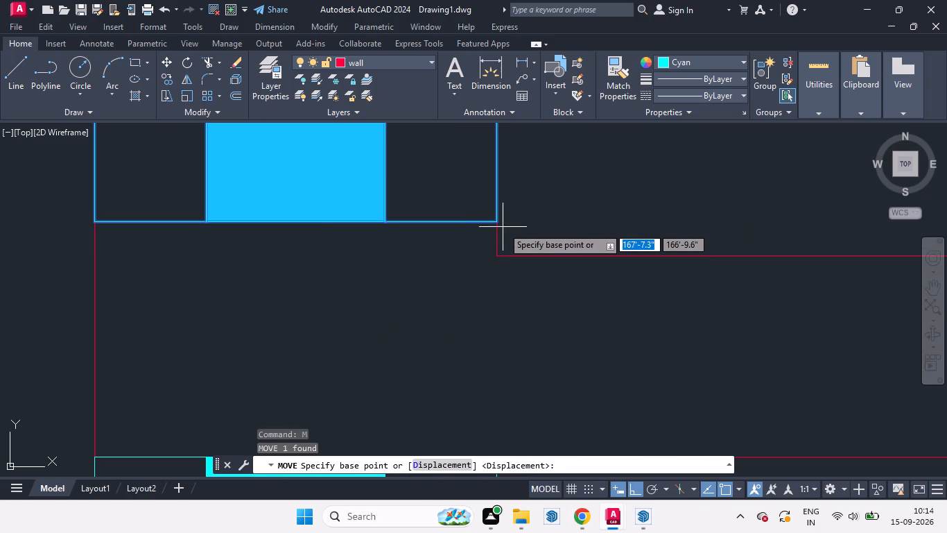
pyautogui.click(496, 222)
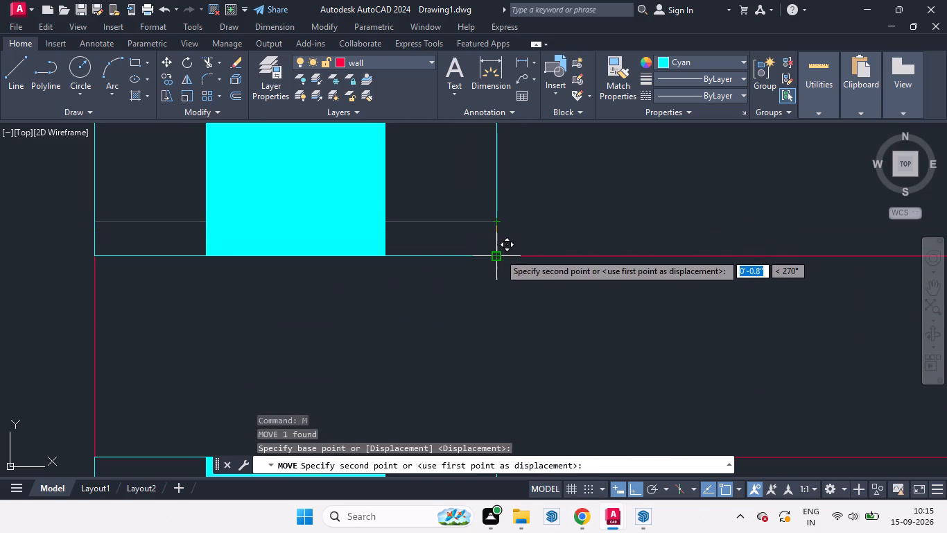
pyautogui.click(499, 253)
# Copy the 4' fixture in the room north of the kitchen from its southeast corner onto the east wall, just north of the upper small room.
pyautogui.scroll(-3, 597, 217)
pyautogui.scroll(-6, 587, 294)
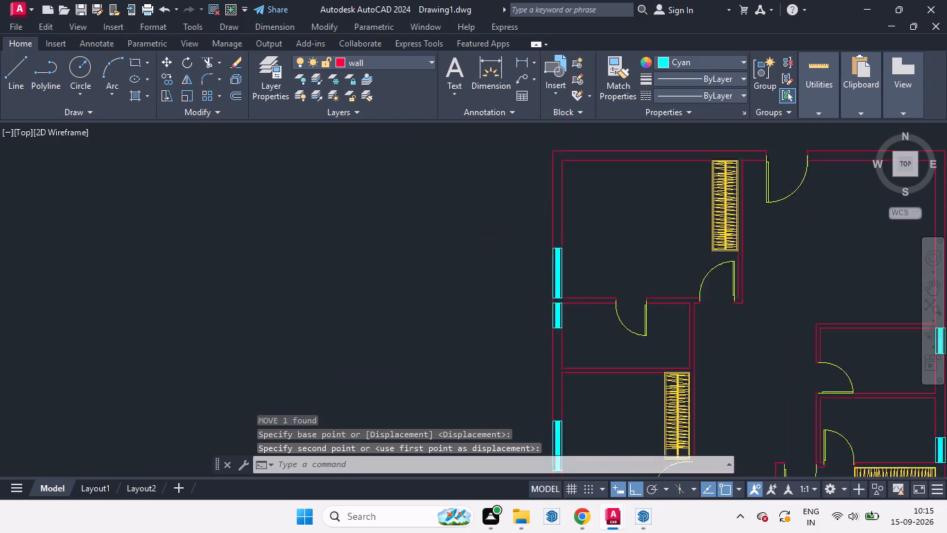
pyautogui.moveTo(555, 297); pyautogui.dragTo(523, 289, button='middle')
pyautogui.scroll(-2, 527, 223)
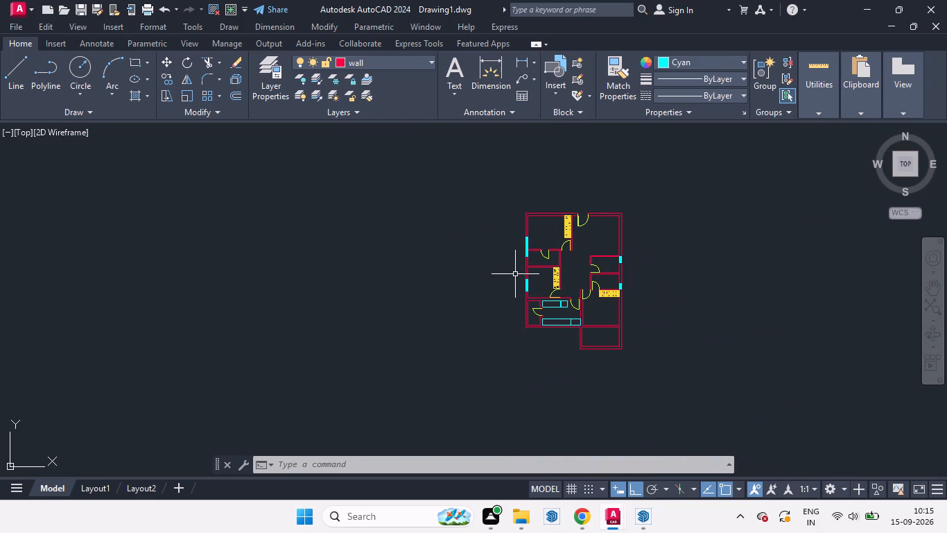
pyautogui.scroll(1, 504, 277)
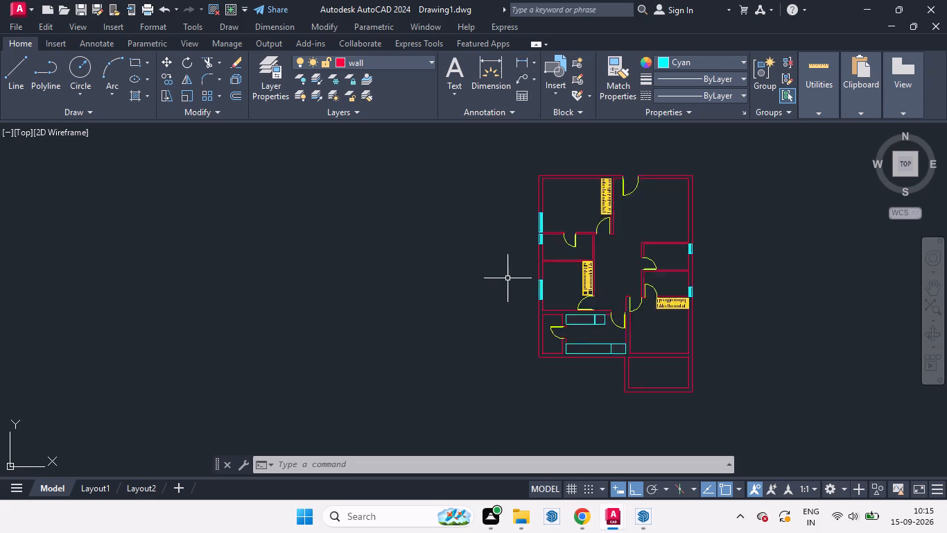
pyautogui.scroll(2, 511, 281)
pyautogui.click(563, 290)
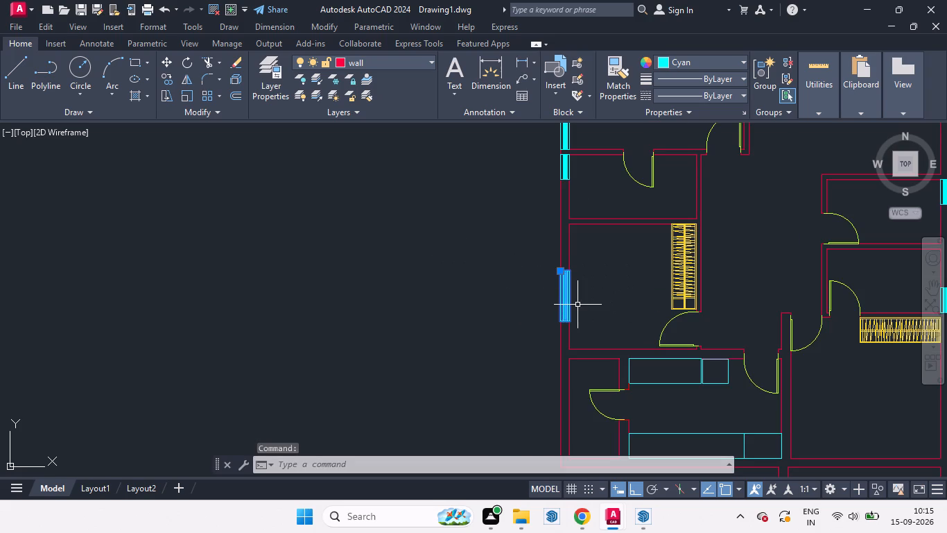
pyautogui.write('co')
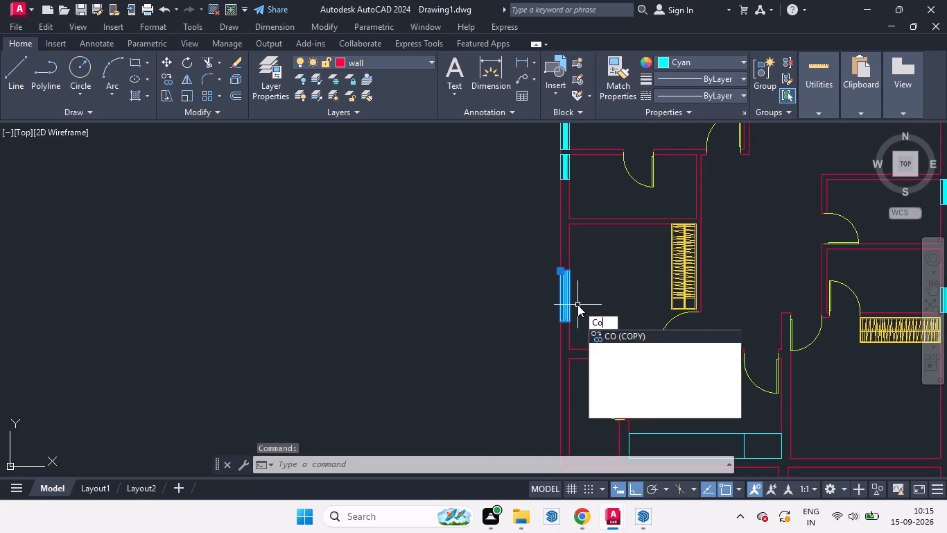
pyautogui.press('Return')
pyautogui.click(570, 322)
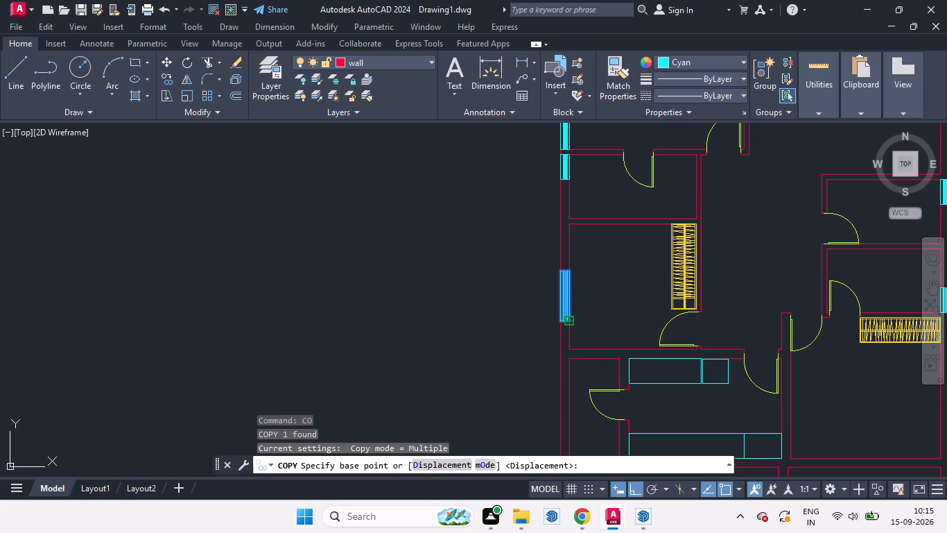
pyautogui.scroll(-1, 501, 362)
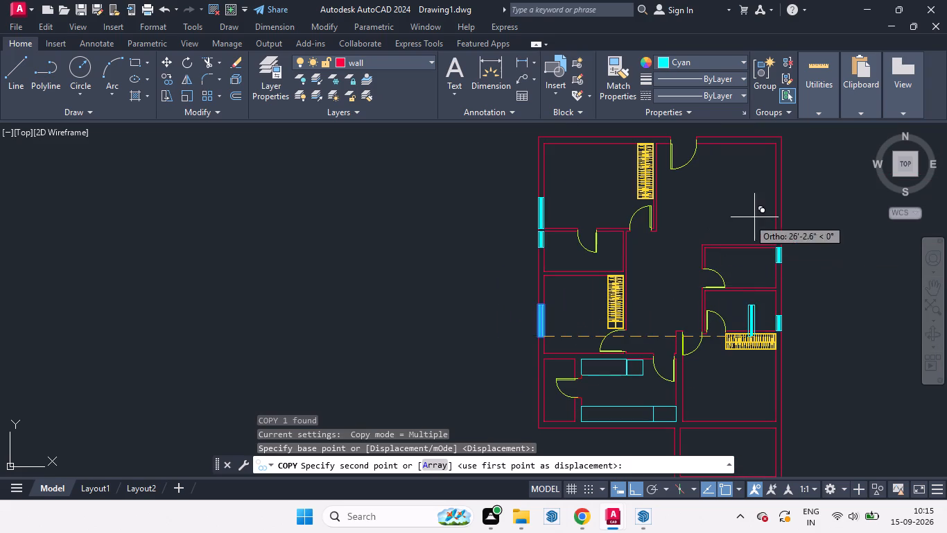
pyautogui.scroll(3, 781, 230)
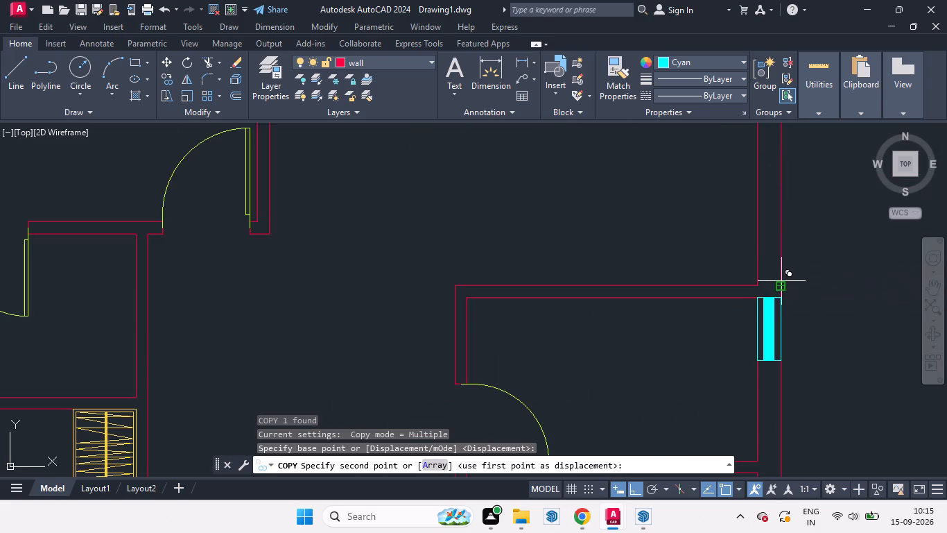
pyautogui.click(781, 284)
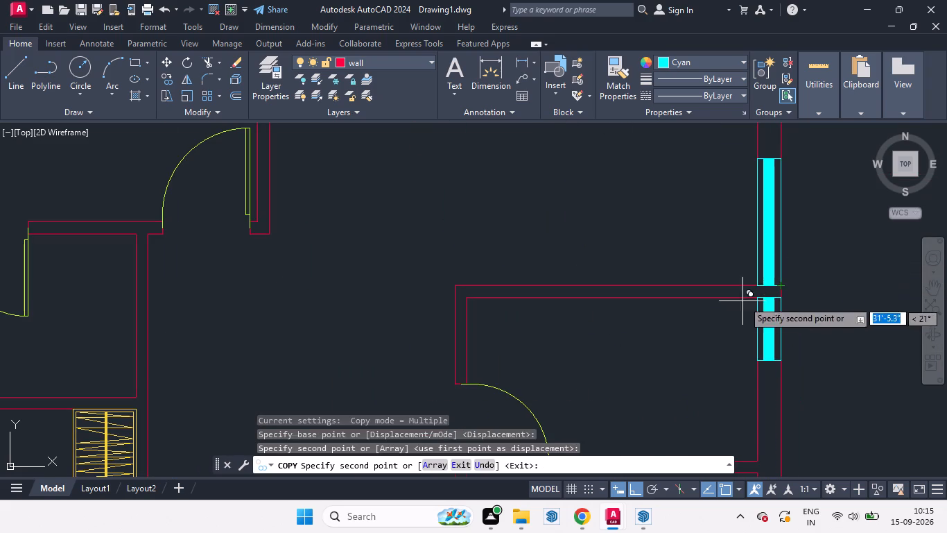
# Place two spare copies of the 4' fixture side by side in the open area east of the plan.
pyautogui.scroll(3, 746, 298)
pyautogui.scroll(-8, 709, 315)
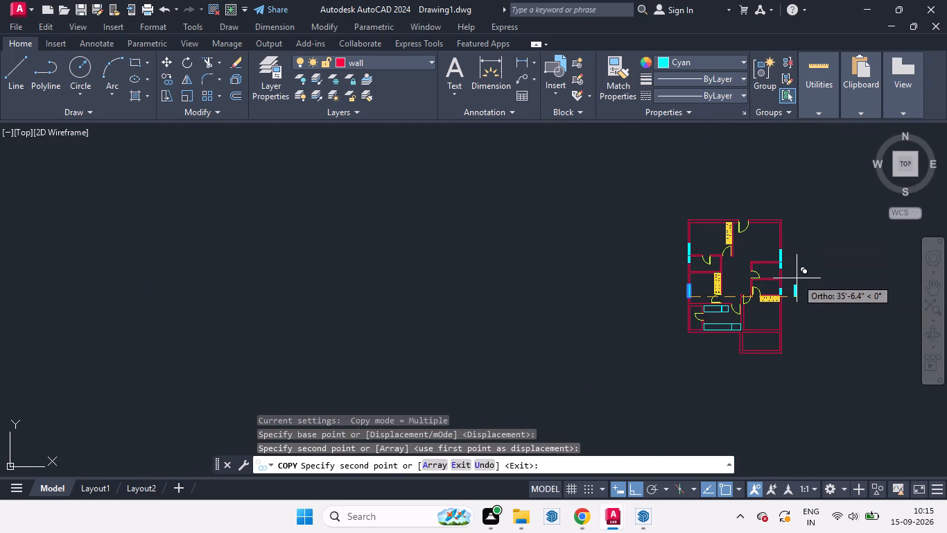
pyautogui.scroll(-2, 795, 266)
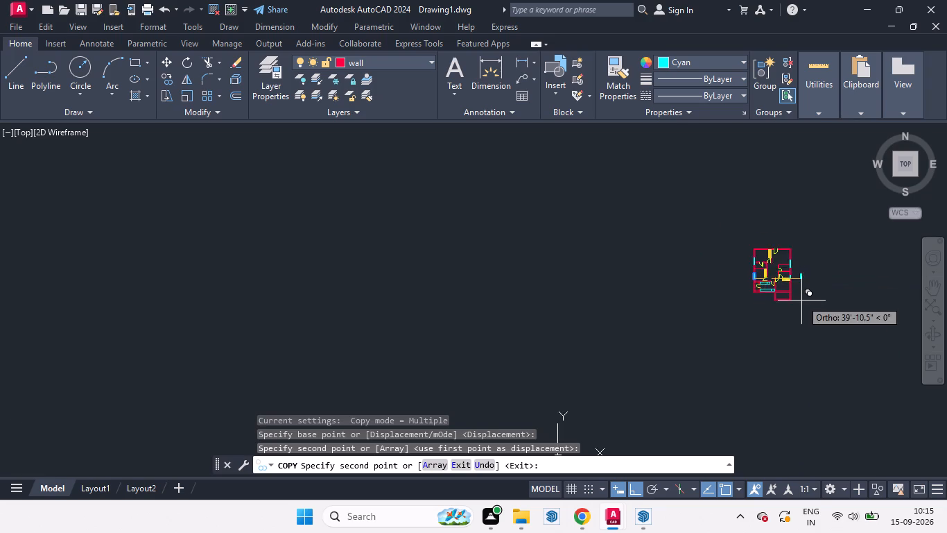
pyautogui.scroll(3, 801, 303)
pyautogui.click(795, 311)
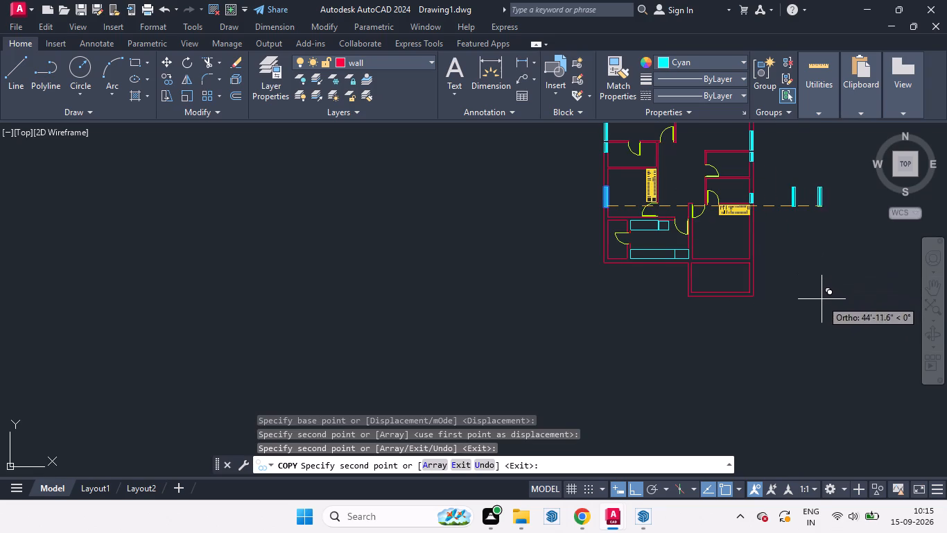
pyautogui.click(819, 303)
pyautogui.press('space')
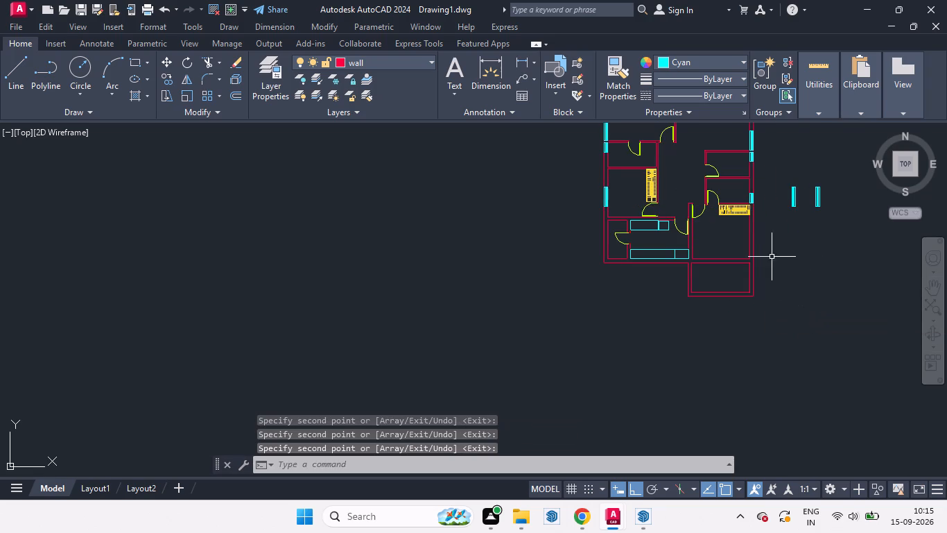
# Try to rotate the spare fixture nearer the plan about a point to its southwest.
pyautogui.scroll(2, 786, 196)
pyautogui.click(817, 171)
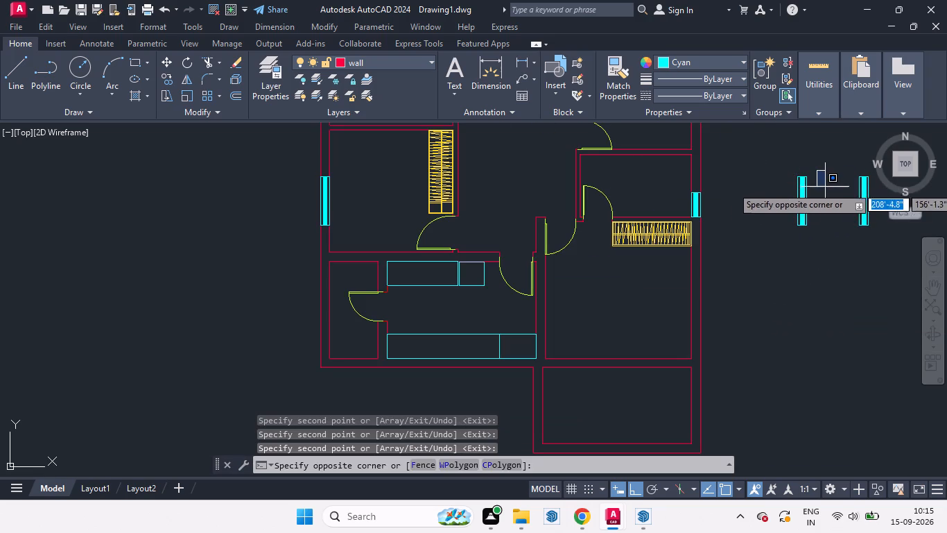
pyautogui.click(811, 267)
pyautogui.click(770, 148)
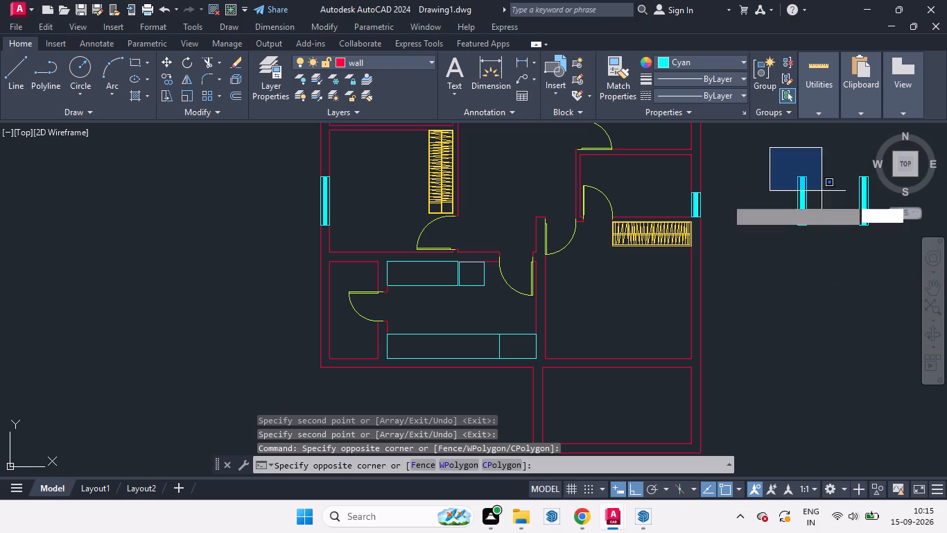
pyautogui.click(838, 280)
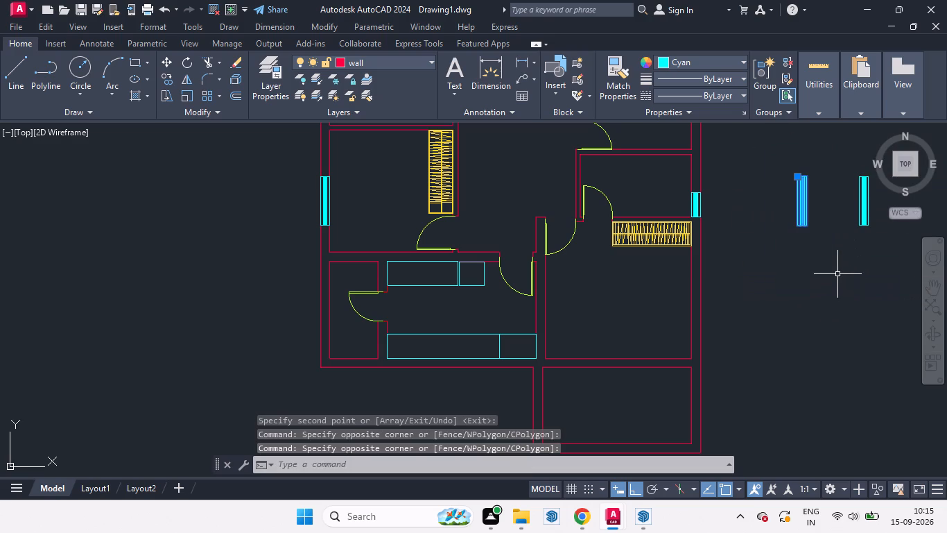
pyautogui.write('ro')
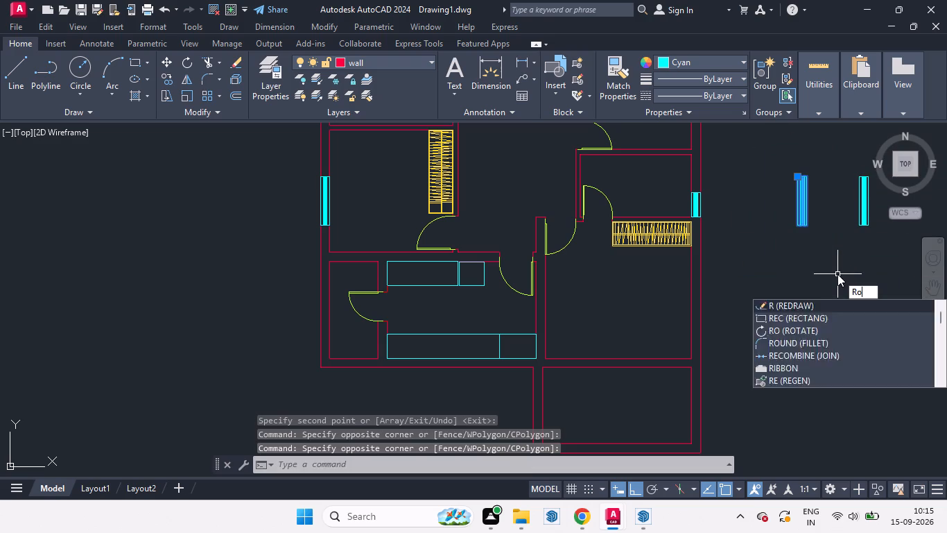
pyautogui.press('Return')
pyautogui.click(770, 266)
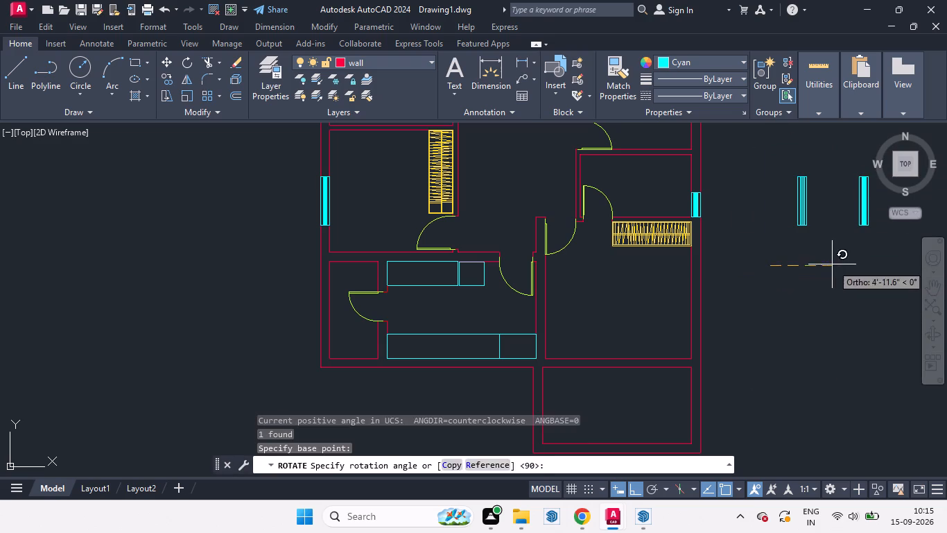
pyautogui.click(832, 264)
# Rotate the nearer spare fixture 90° clockwise about its southwest corner so it lies horizontally.
pyautogui.click(765, 156)
pyautogui.click(831, 294)
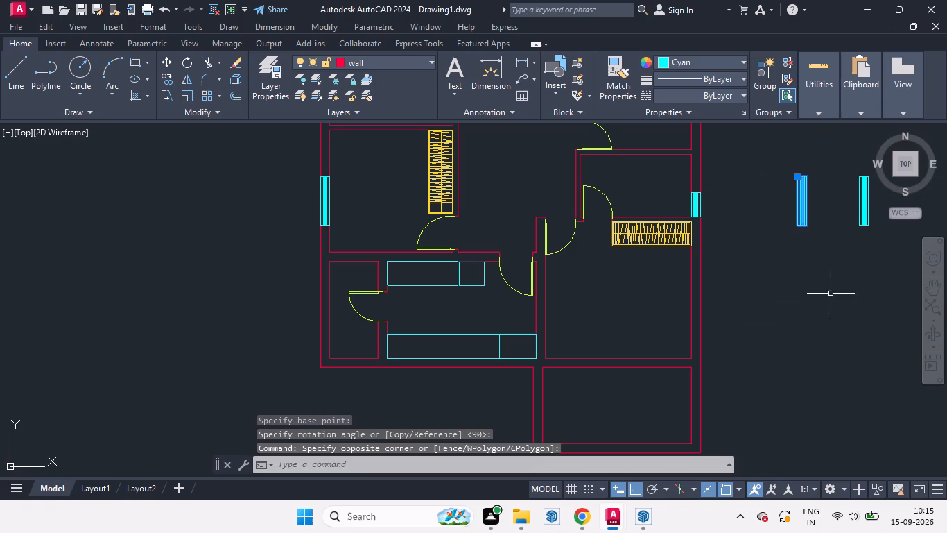
pyautogui.write('ro')
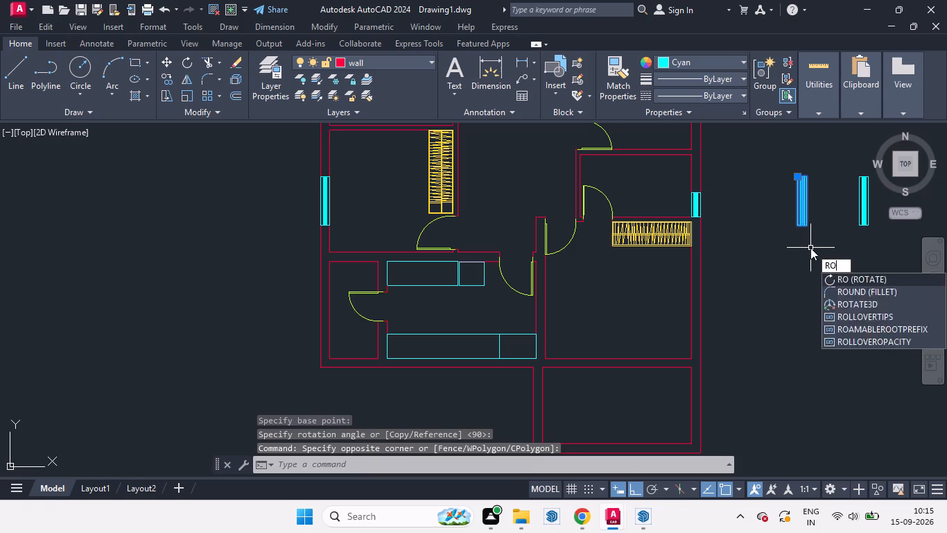
pyautogui.press('Return')
pyautogui.click(792, 227)
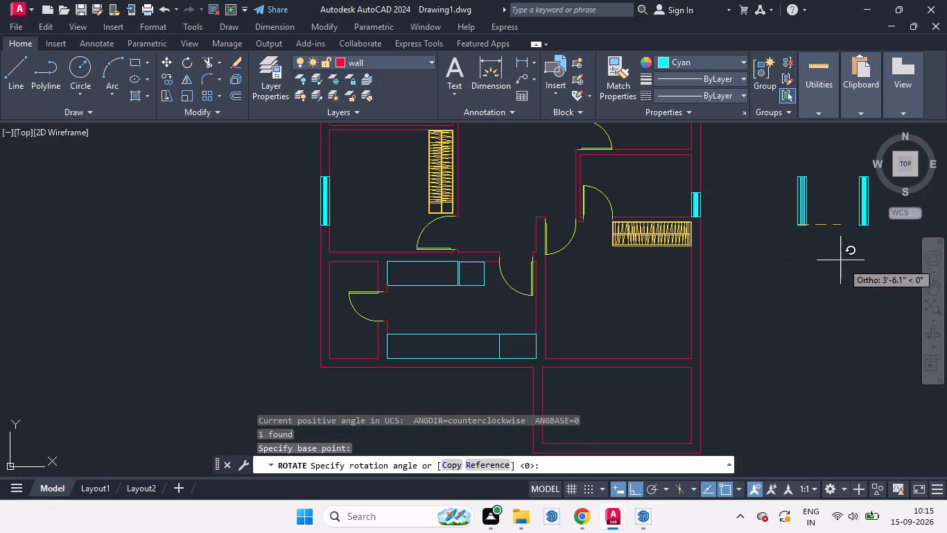
pyautogui.click(854, 316)
# Move the horizontal fixture by its northeast corner onto the inner face of the kitchen's south wall, behind the long counter.
pyautogui.click(786, 198)
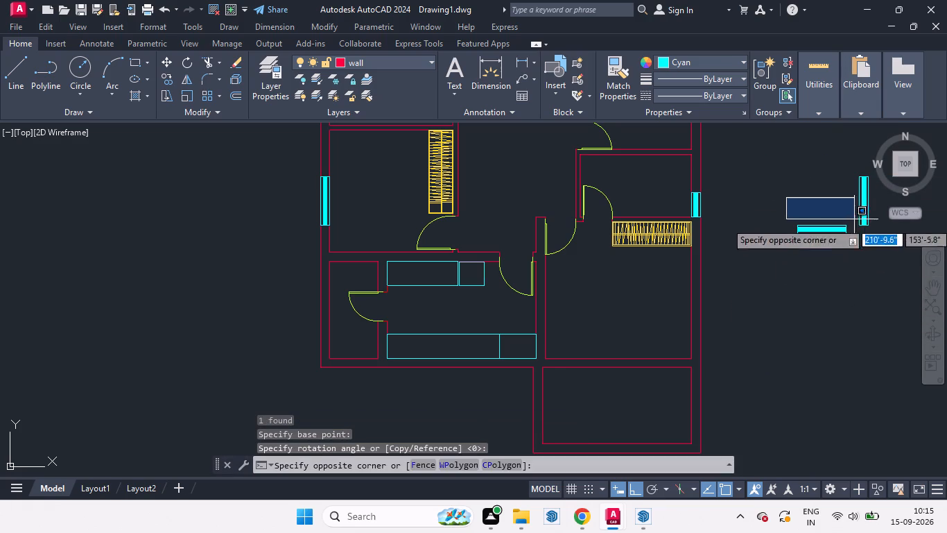
pyautogui.click(825, 289)
pyautogui.click(806, 226)
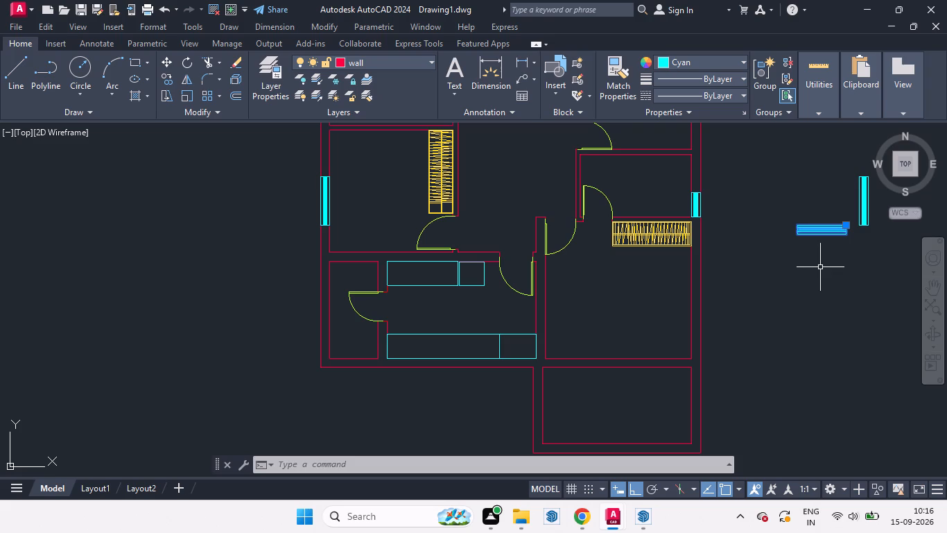
pyautogui.press('m')
pyautogui.press('Return')
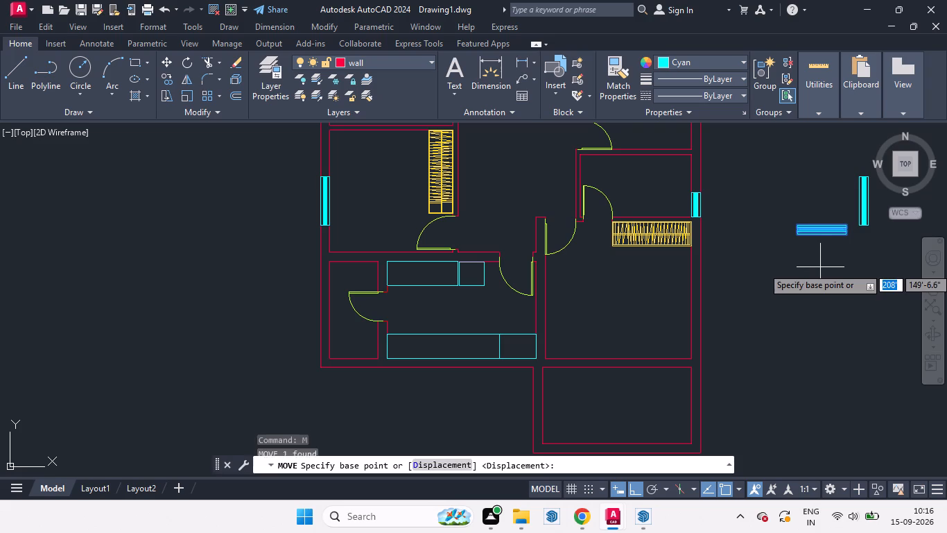
pyautogui.click(847, 226)
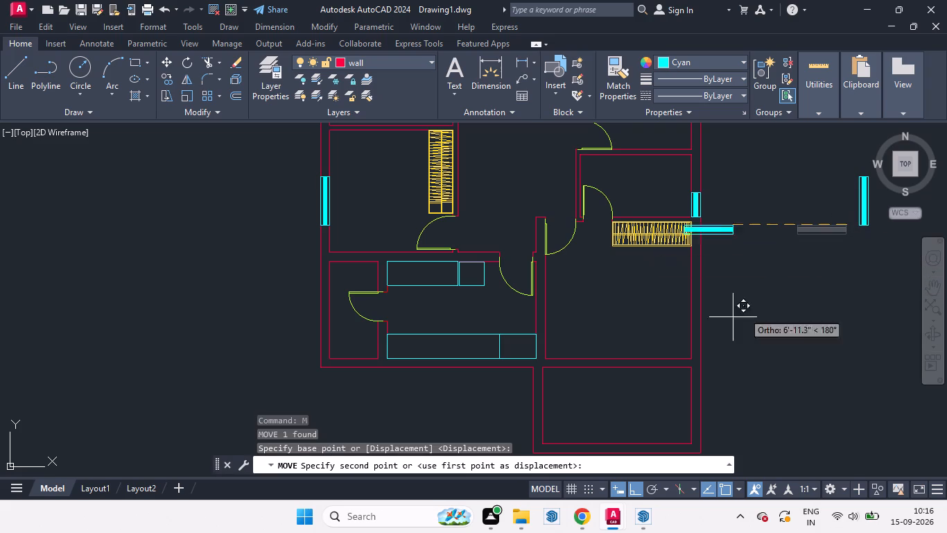
pyautogui.scroll(3, 489, 374)
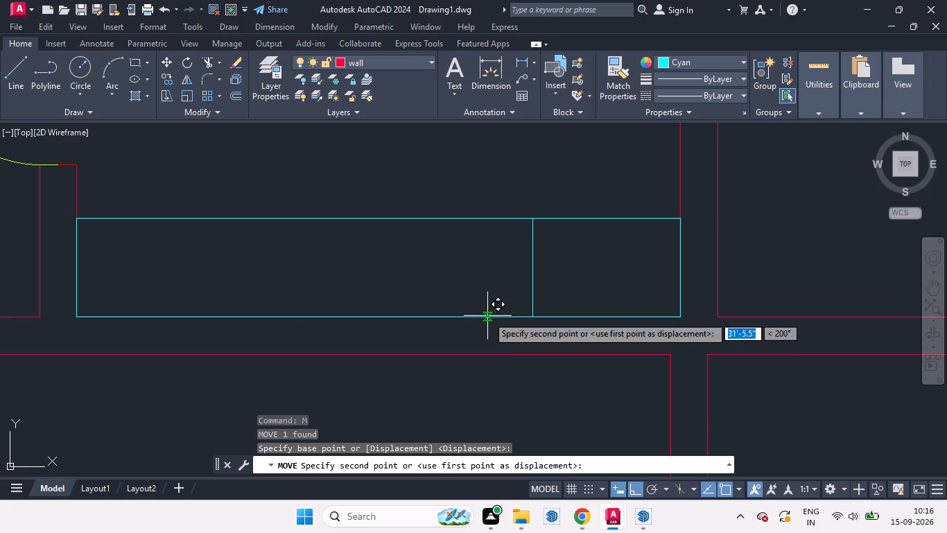
pyautogui.click(487, 316)
# Look over the whole floor plan to check the fixtures placed along the outer walls and the remaining rooms.
pyautogui.scroll(-2, 507, 391)
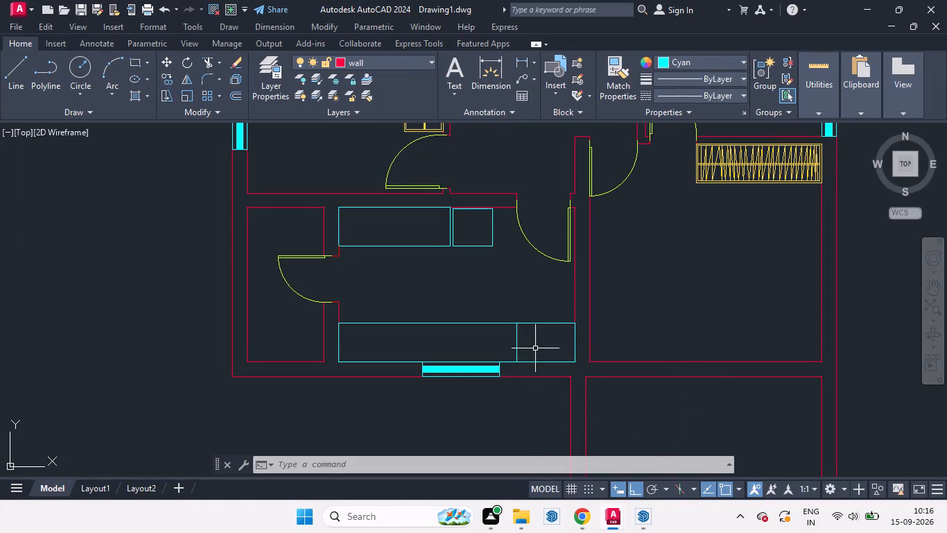
pyautogui.scroll(-1, 542, 340)
pyautogui.scroll(-1, 615, 310)
pyautogui.moveTo(625, 310); pyautogui.dragTo(620, 322, button='middle')
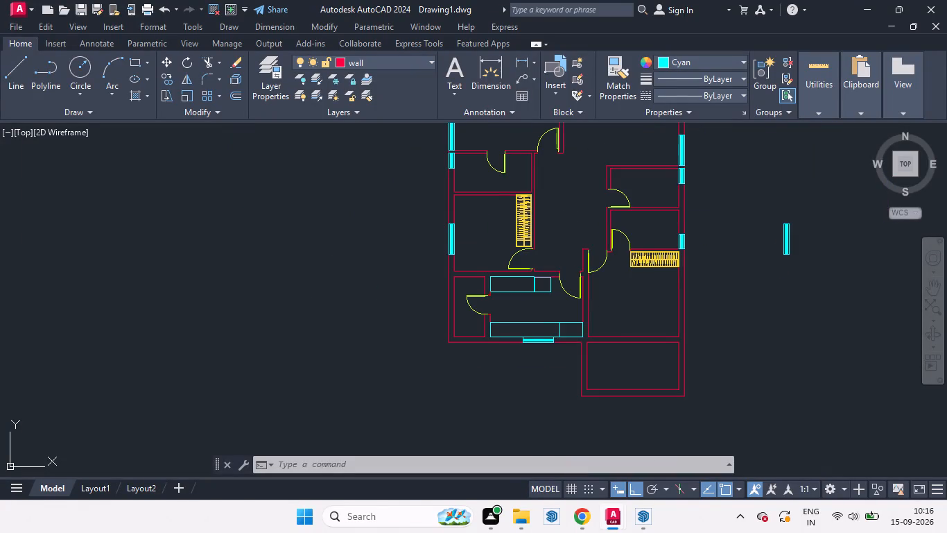
pyautogui.moveTo(620, 322); pyautogui.dragTo(595, 362, button='middle')
pyautogui.scroll(-1, 618, 319)
pyautogui.scroll(1, 616, 344)
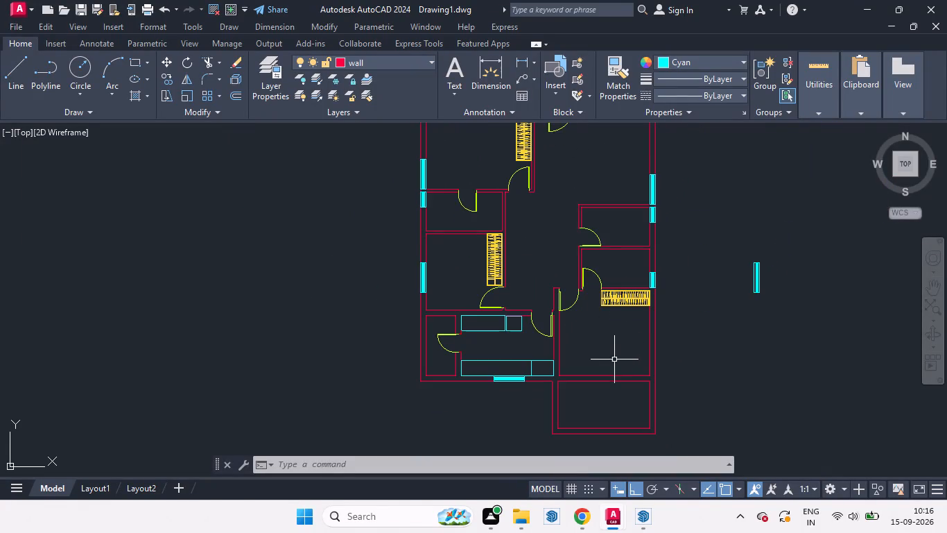
pyautogui.moveTo(614, 359); pyautogui.dragTo(609, 394, button='middle')
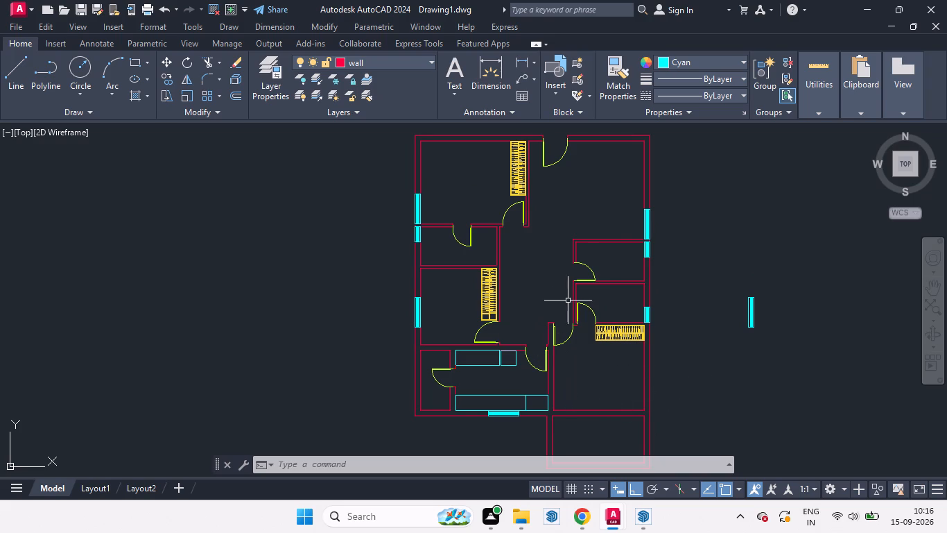
# Draw a 9" by 6' vertical rectangle in the open area east of the plan, south of the spare fixture.
pyautogui.moveTo(576, 421); pyautogui.dragTo(460, 359, button='middle')
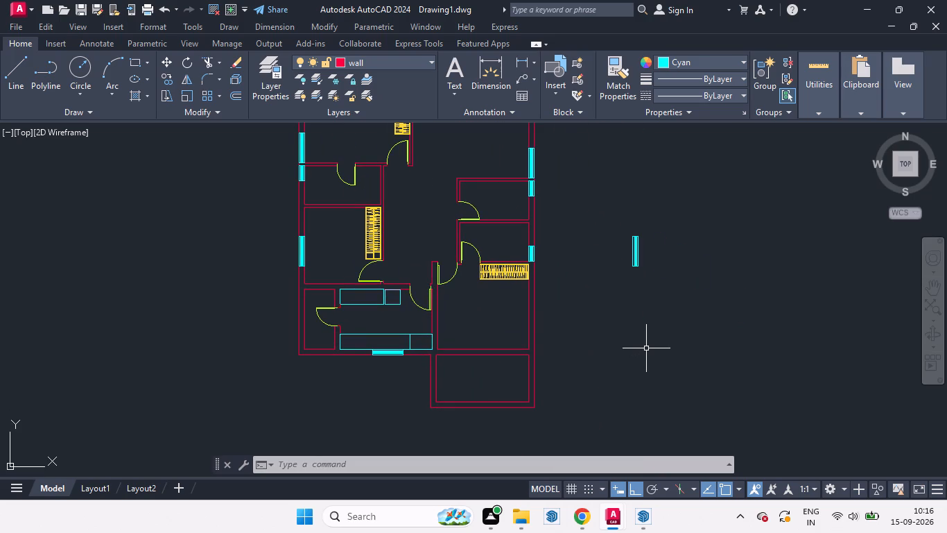
pyautogui.write('rec')
pyautogui.press('Return')
pyautogui.click(614, 325)
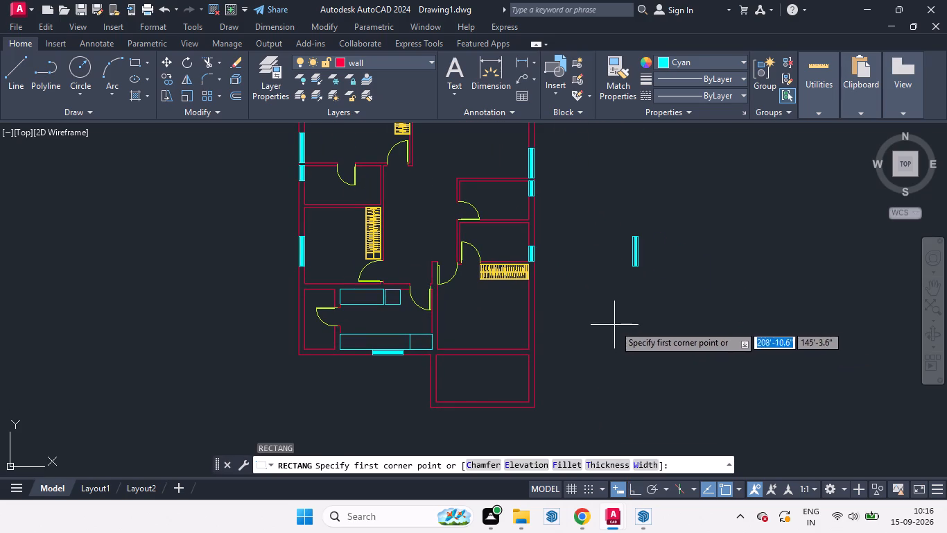
pyautogui.click(525, 468)
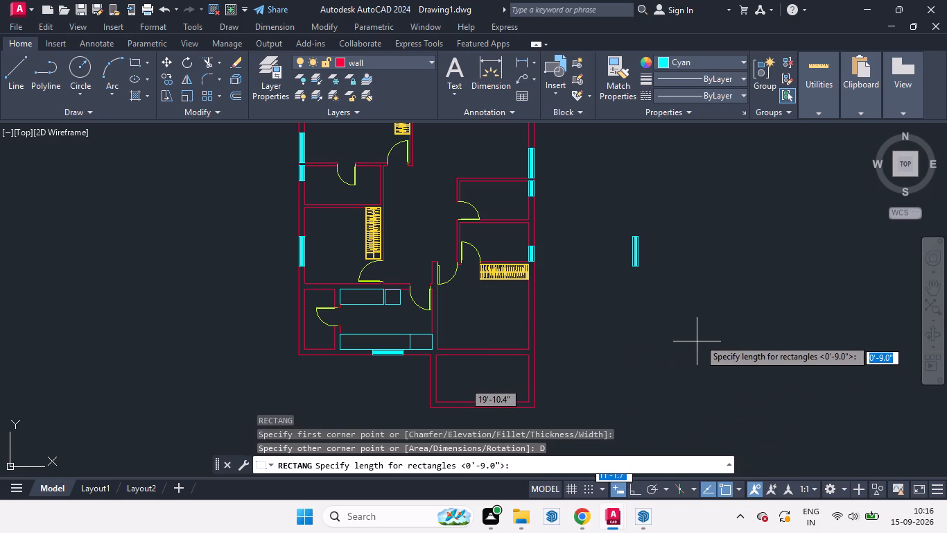
pyautogui.press('9')
pyautogui.press('Return')
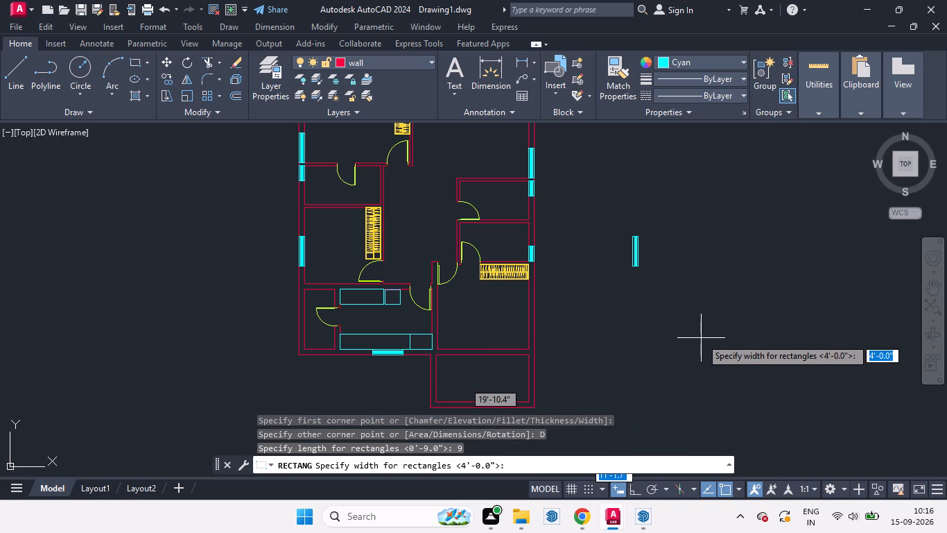
pyautogui.press('6')
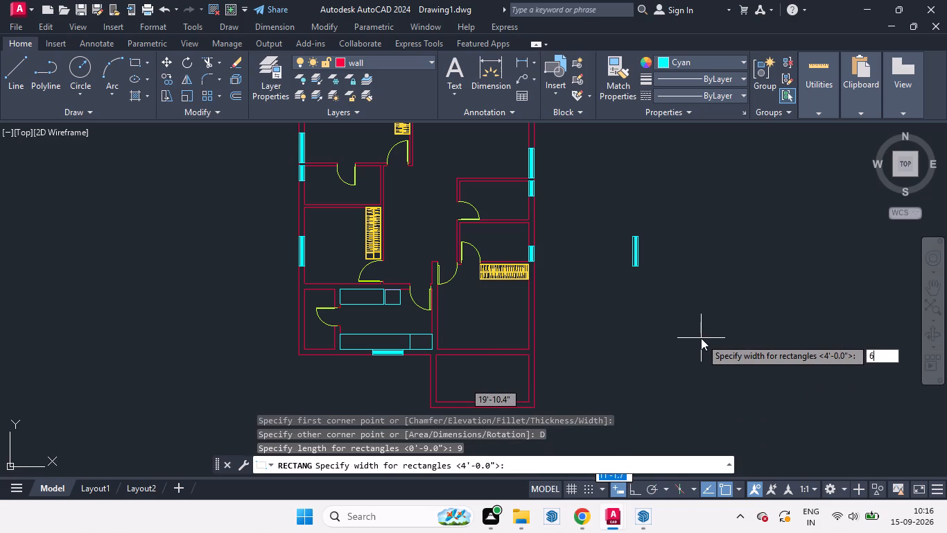
pyautogui.press("'")
pyautogui.press('Return')
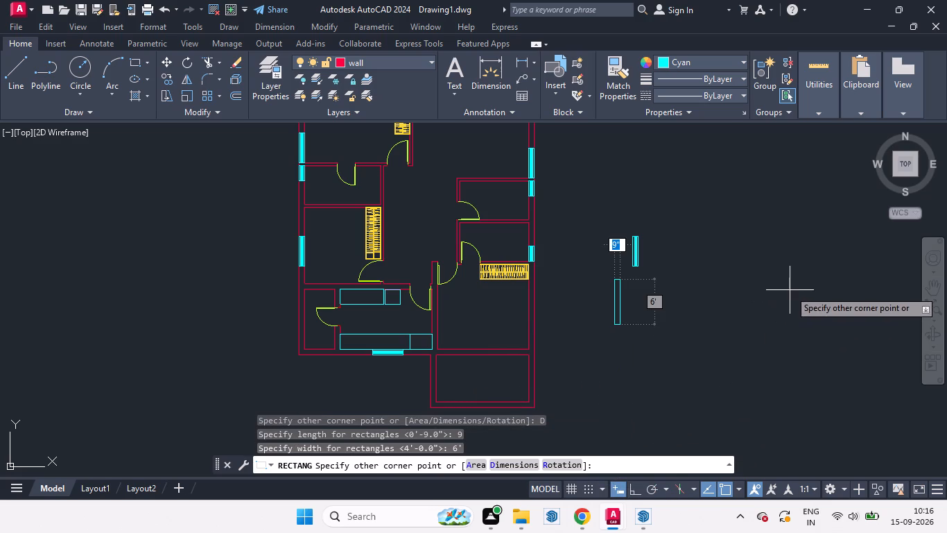
pyautogui.click(768, 363)
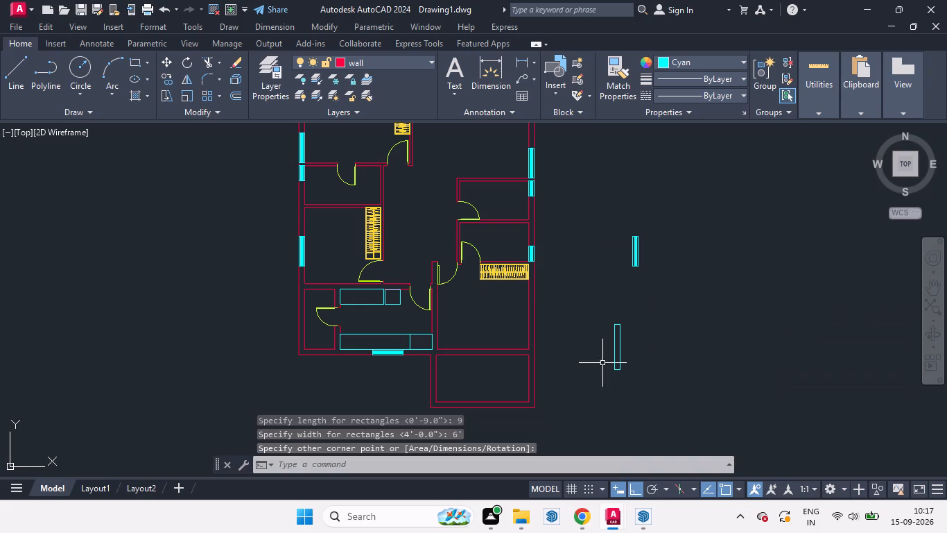
# Rotate the new 6' rectangle 90° counterclockwise about a point just south of it so it lies horizontally.
pyautogui.click(567, 308)
pyautogui.click(660, 399)
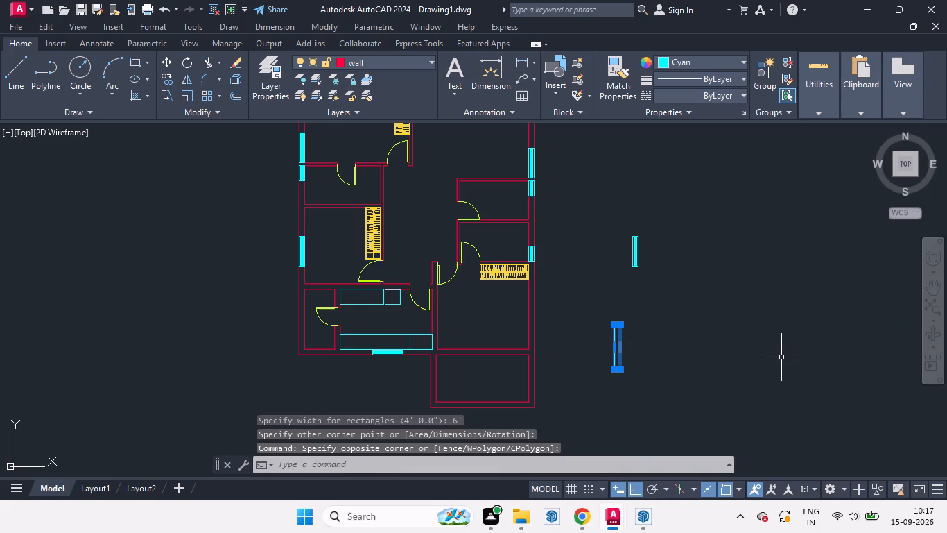
pyautogui.write('ro')
pyautogui.press('Return')
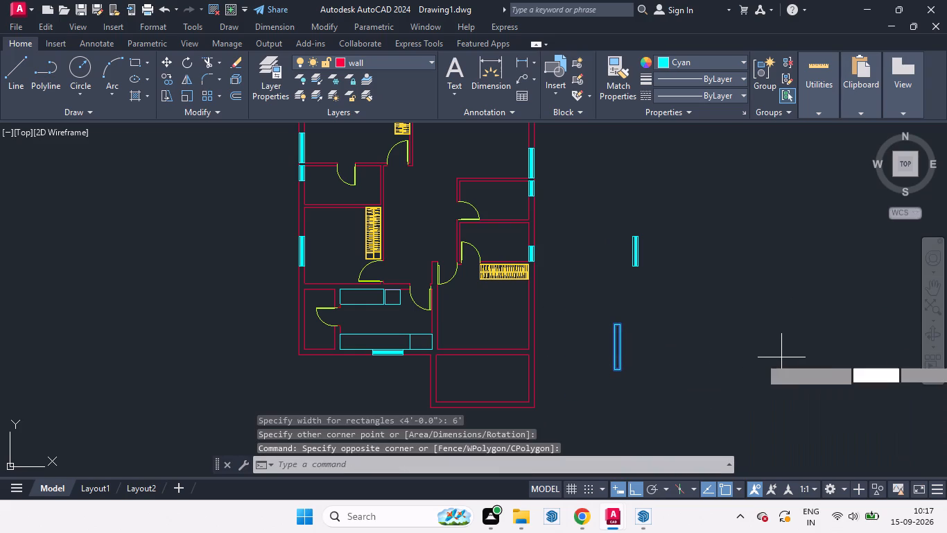
pyautogui.click(619, 394)
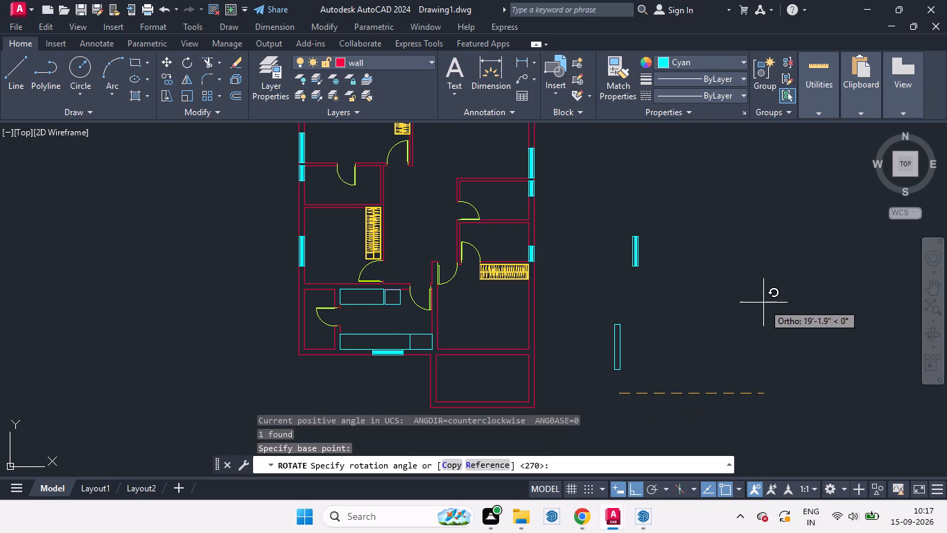
pyautogui.click(682, 248)
# Draw a lengthwise centre line through the horizontal rectangle between the midpoints of its short edges.
pyautogui.scroll(2, 568, 400)
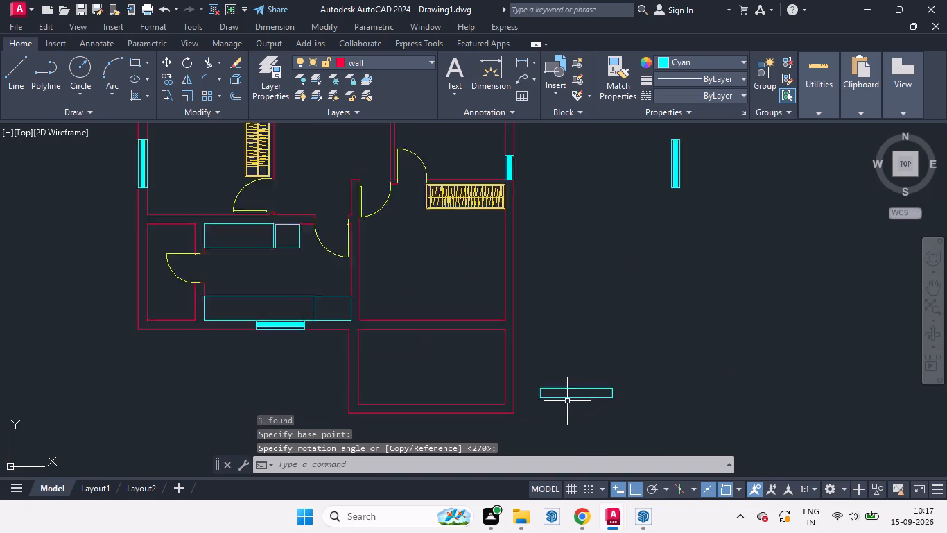
pyautogui.press('l')
pyautogui.press('Return')
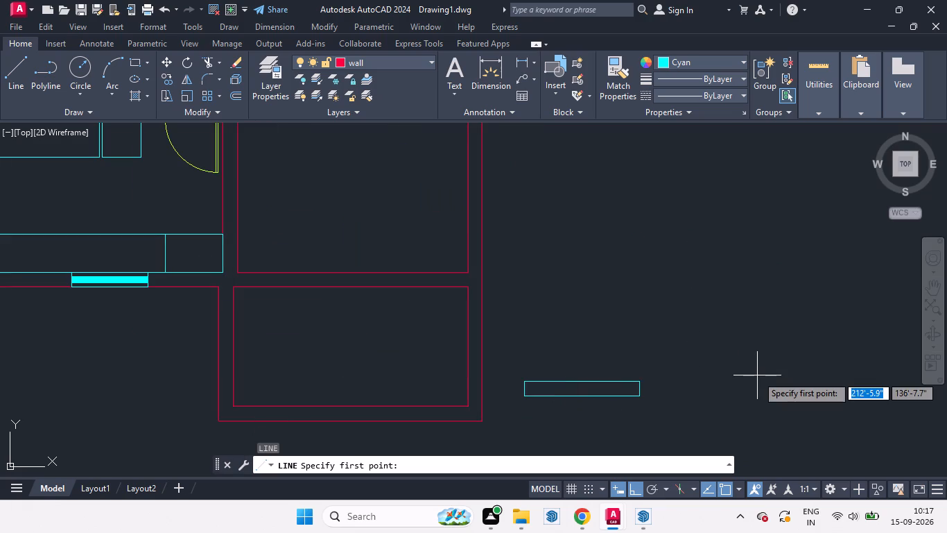
pyautogui.scroll(3, 505, 386)
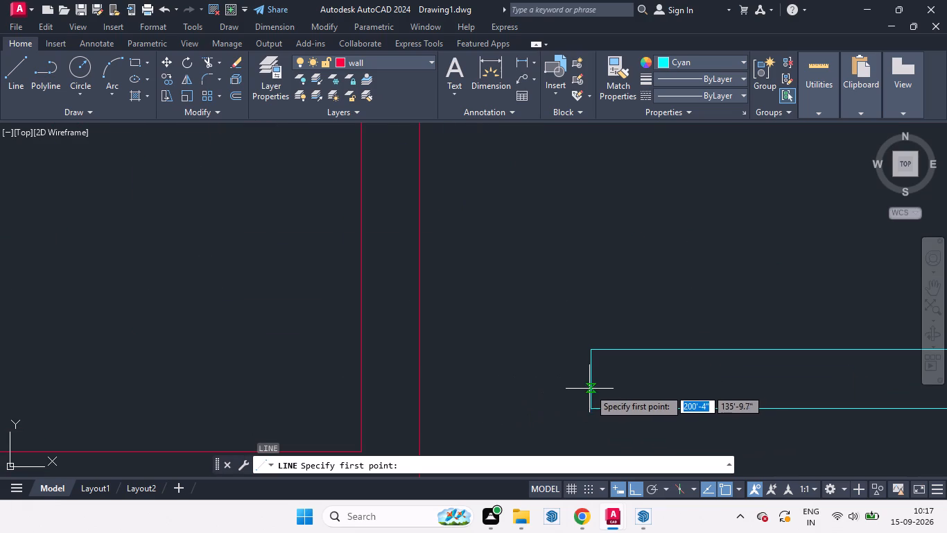
pyautogui.click(590, 379)
pyautogui.scroll(-3, 469, 393)
pyautogui.scroll(4, 620, 387)
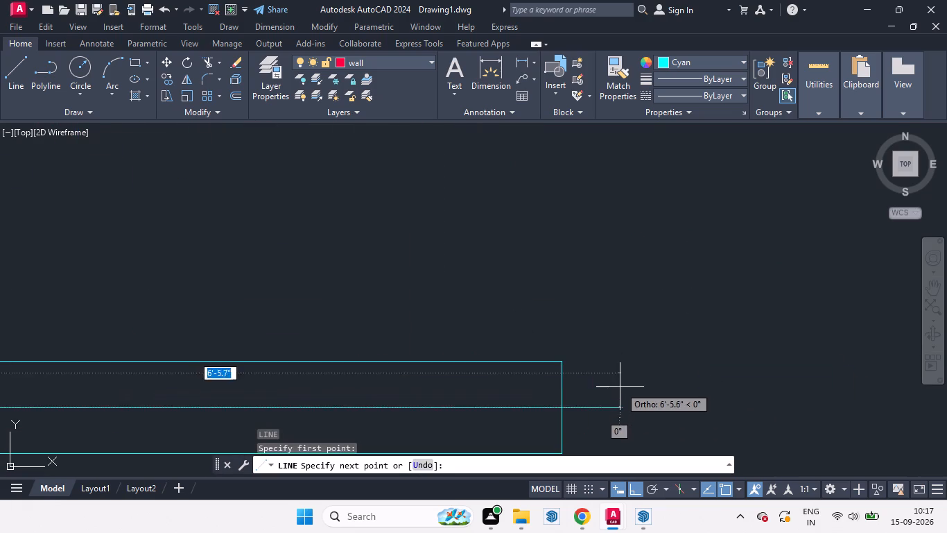
pyautogui.click(558, 409)
pyautogui.scroll(-3, 670, 366)
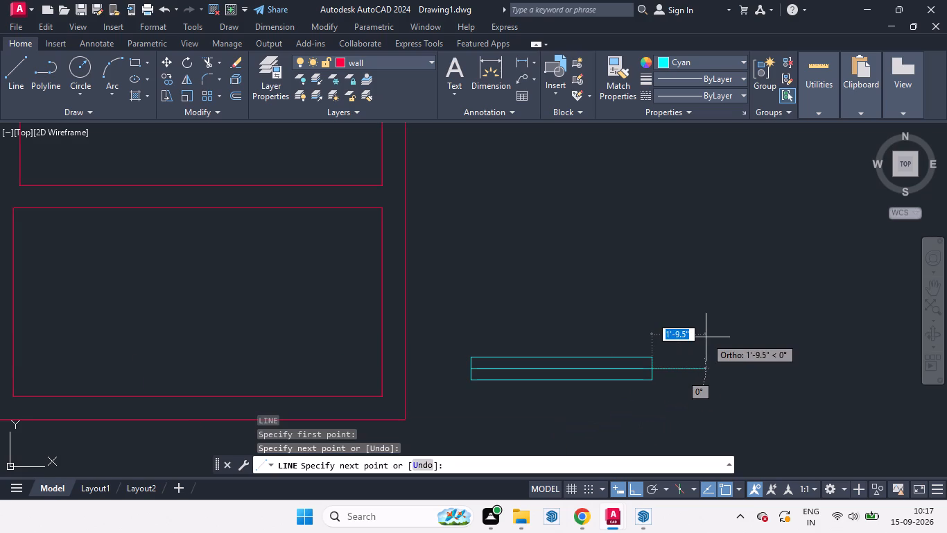
pyautogui.press('space')
# Offset the rectangle's centre line by 2" to both its north and south sides.
pyautogui.write('o')
pyautogui.press('Return')
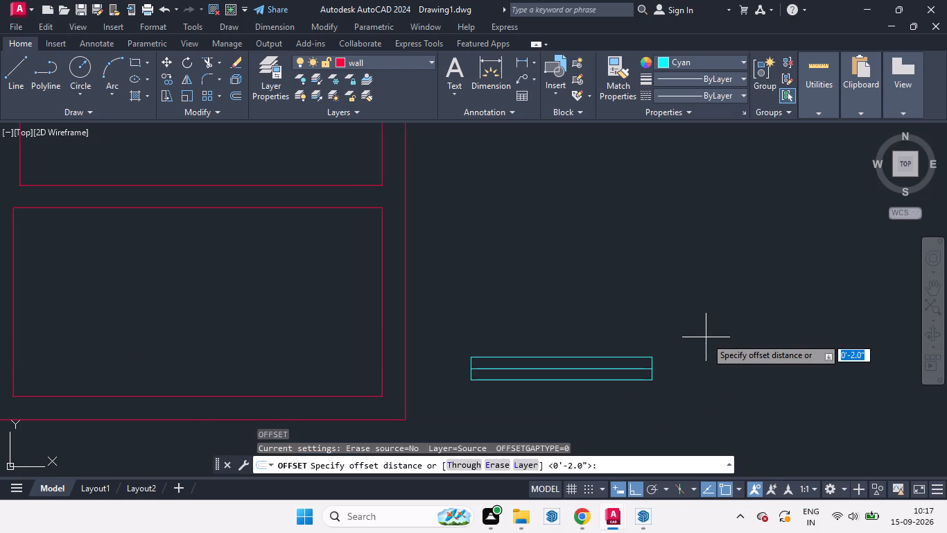
pyautogui.press('Return')
pyautogui.scroll(1, 493, 375)
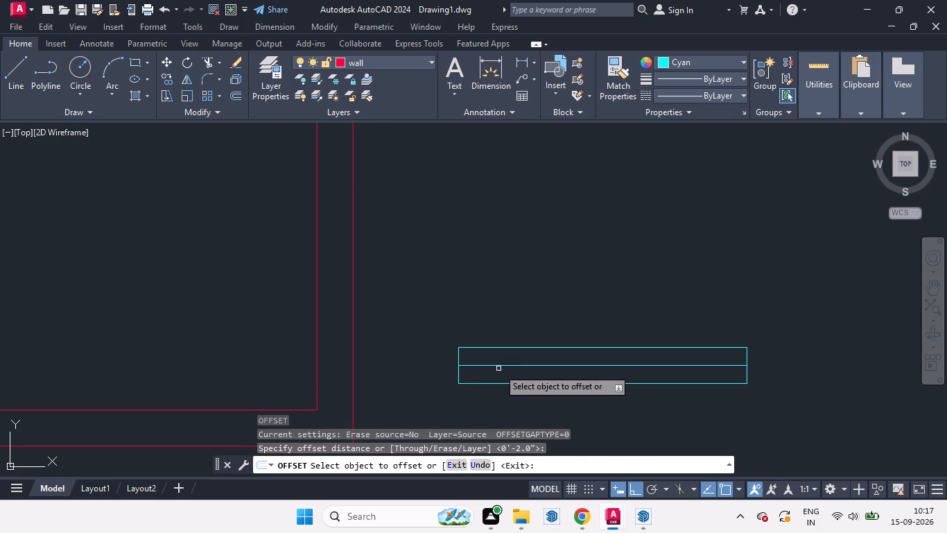
pyautogui.moveTo(496, 365); pyautogui.dragTo(496, 350)
pyautogui.click(496, 350)
pyautogui.moveTo(501, 367); pyautogui.dragTo(501, 373)
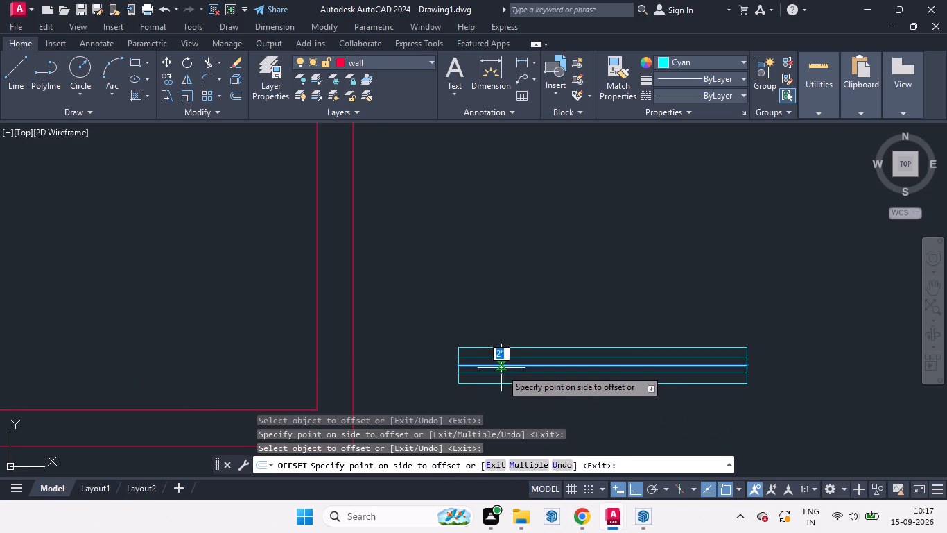
pyautogui.moveTo(501, 373); pyautogui.dragTo(501, 381)
pyautogui.click(501, 381)
pyautogui.press('space')
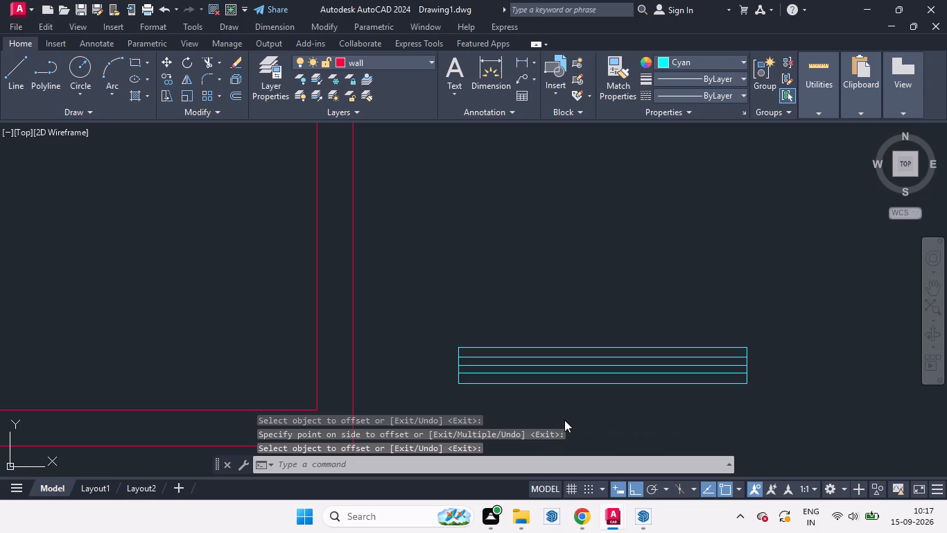
# Delete the original centre line between the two offset lines.
pyautogui.click(505, 366)
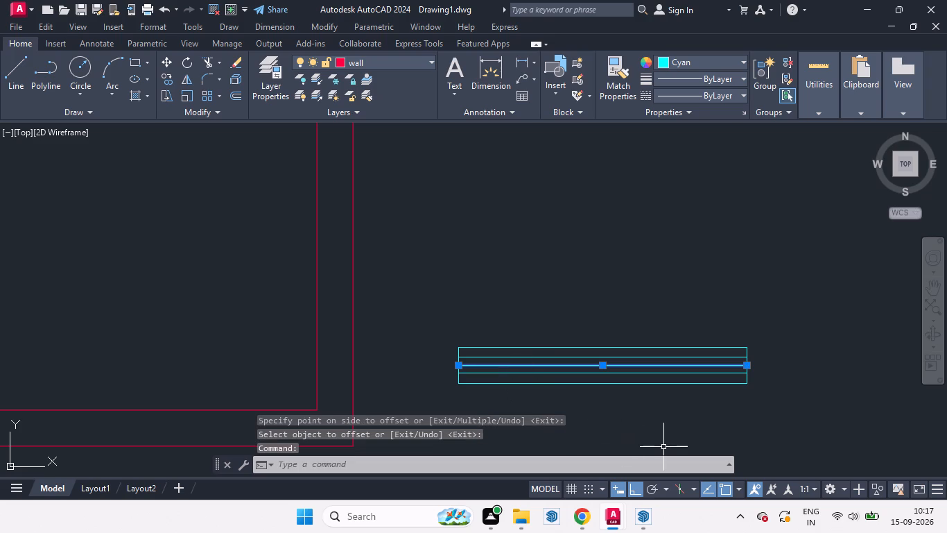
pyautogui.press('Delete')
# Fill the strip between the two offset lines with a solid cyan hatch.
pyautogui.press('h')
pyautogui.press('Return')
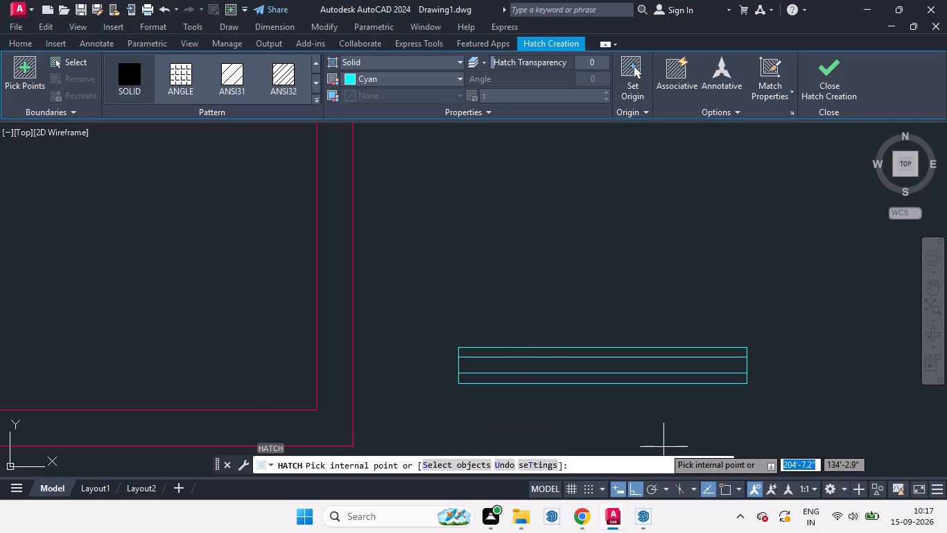
pyautogui.click(519, 364)
pyautogui.scroll(-2, 785, 236)
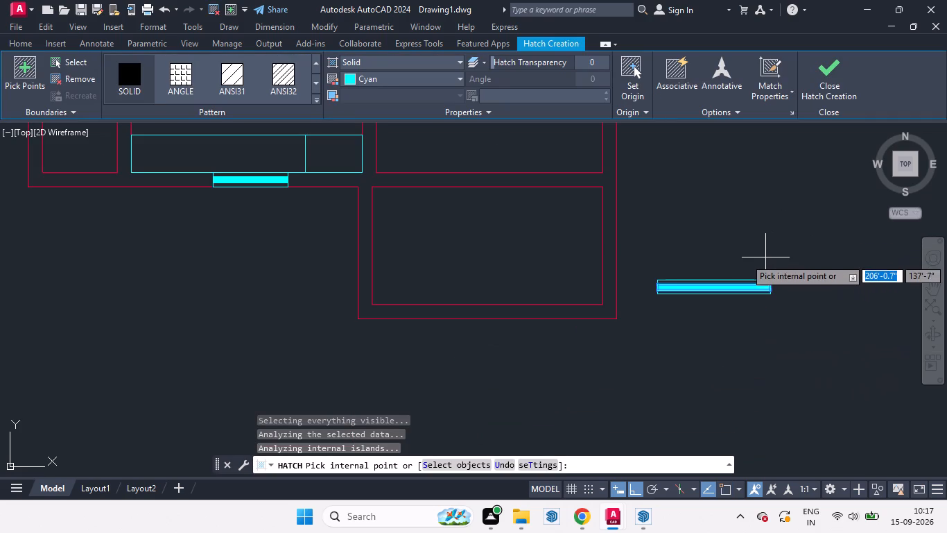
pyautogui.press('Escape')
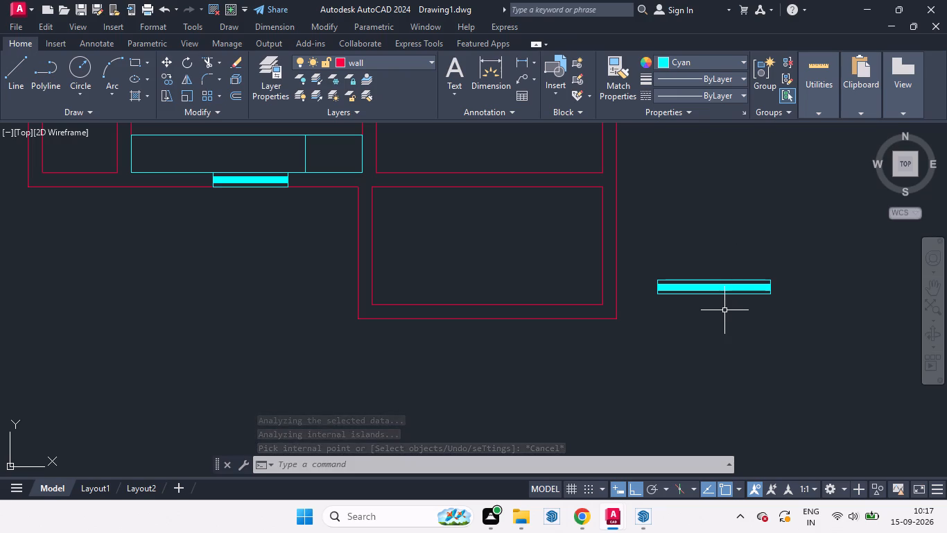
# Move the hatched 6' fixture by its north edge's midpoint onto the midpoint of the inner face of the southeast bedroom's south wall.
pyautogui.scroll(1, 662, 270)
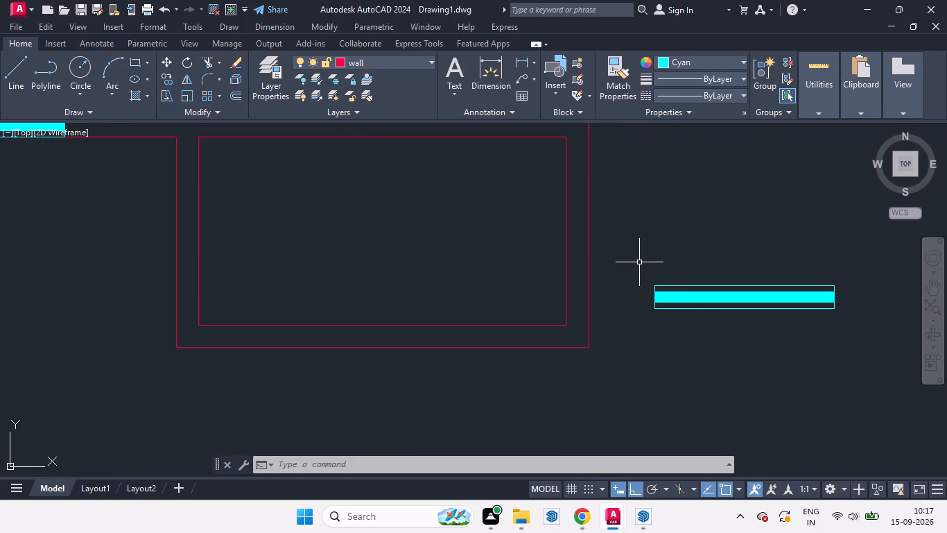
pyautogui.click(639, 262)
pyautogui.click(873, 350)
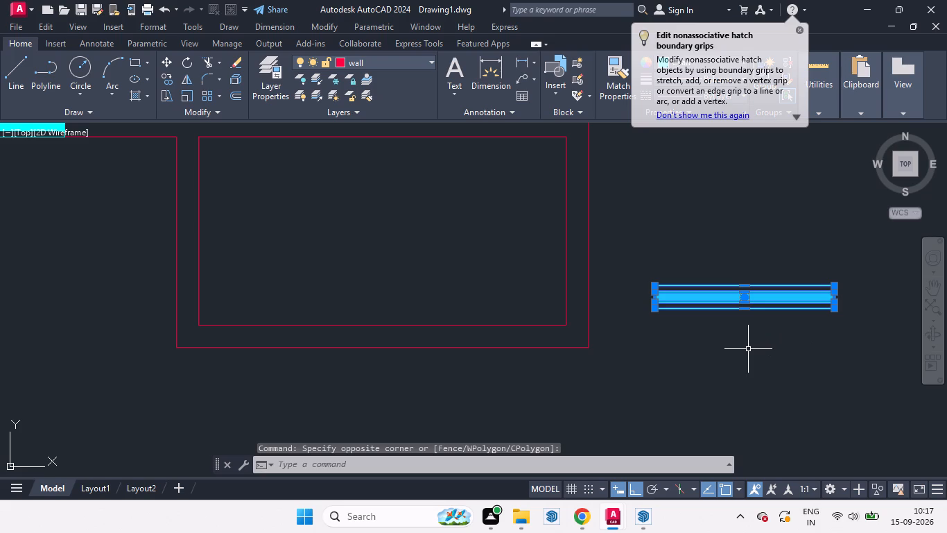
pyautogui.press('m')
pyautogui.press('Return')
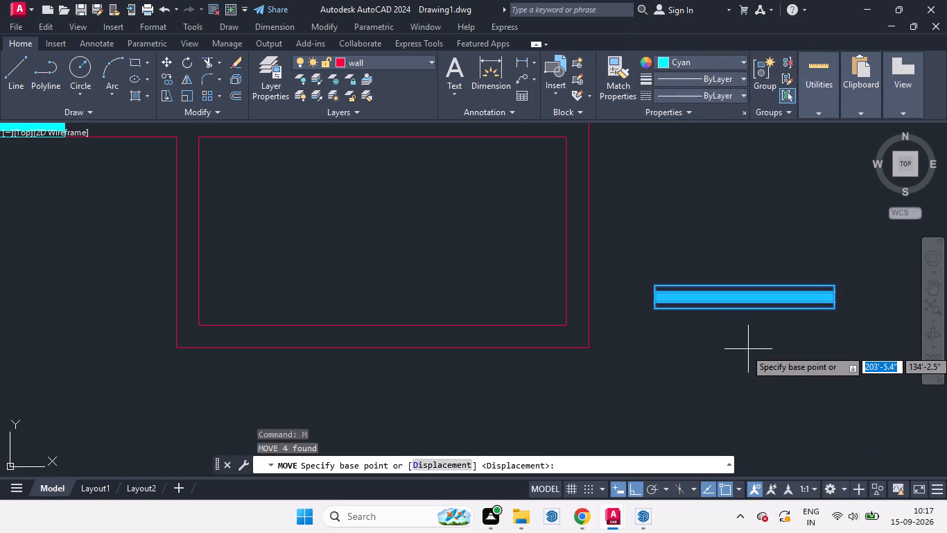
pyautogui.click(747, 285)
pyautogui.scroll(-2, 618, 391)
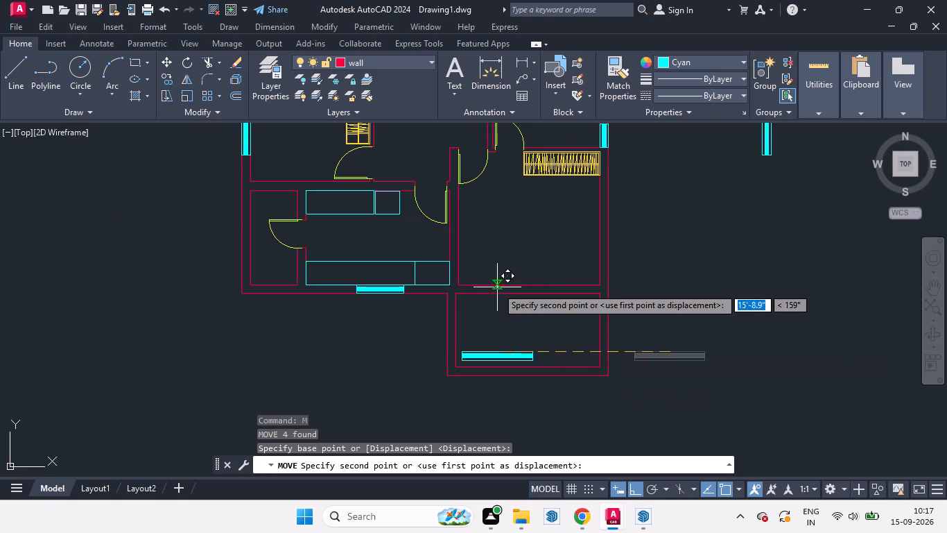
pyautogui.click(529, 282)
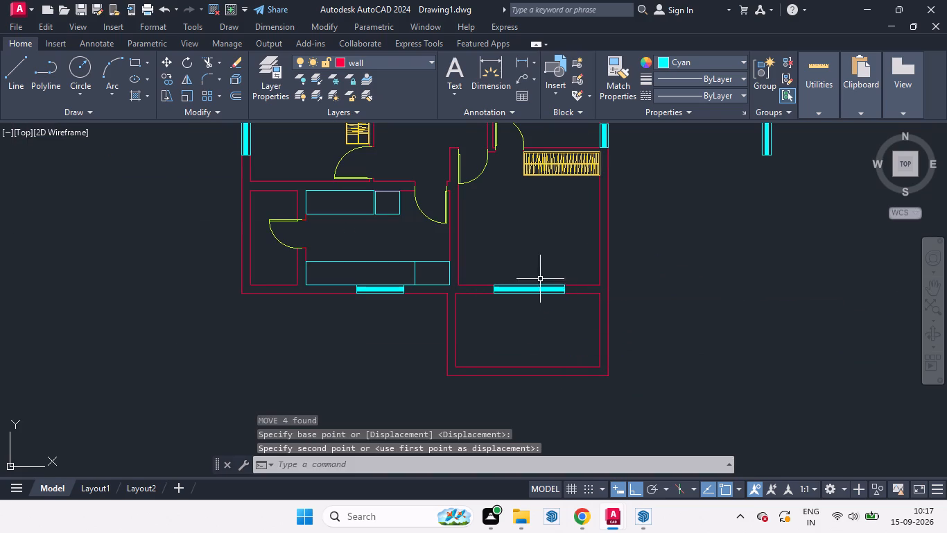
# Delete the spare vertical cyan fixture block standing outside the plan's east wall.
pyautogui.scroll(-1, 650, 314)
pyautogui.moveTo(668, 282); pyautogui.dragTo(659, 348, button='middle')
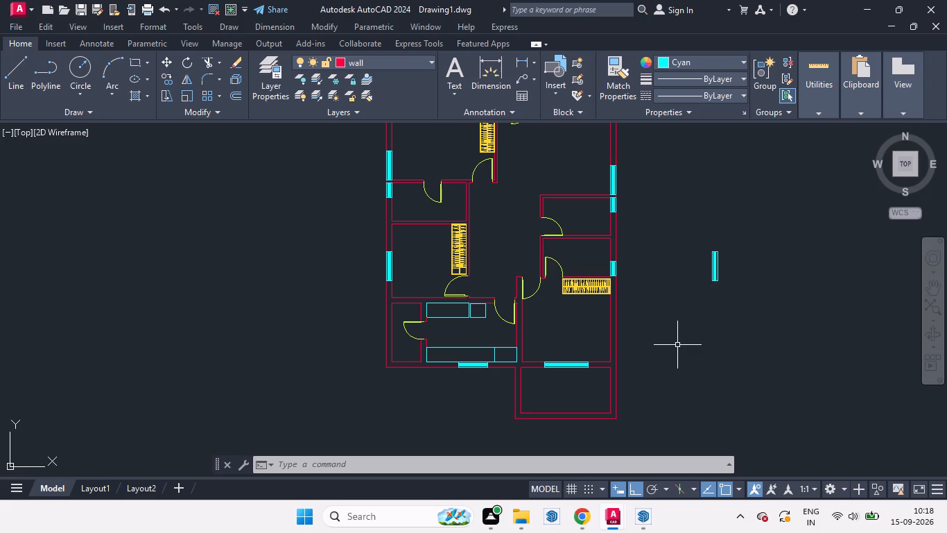
pyautogui.click(681, 238)
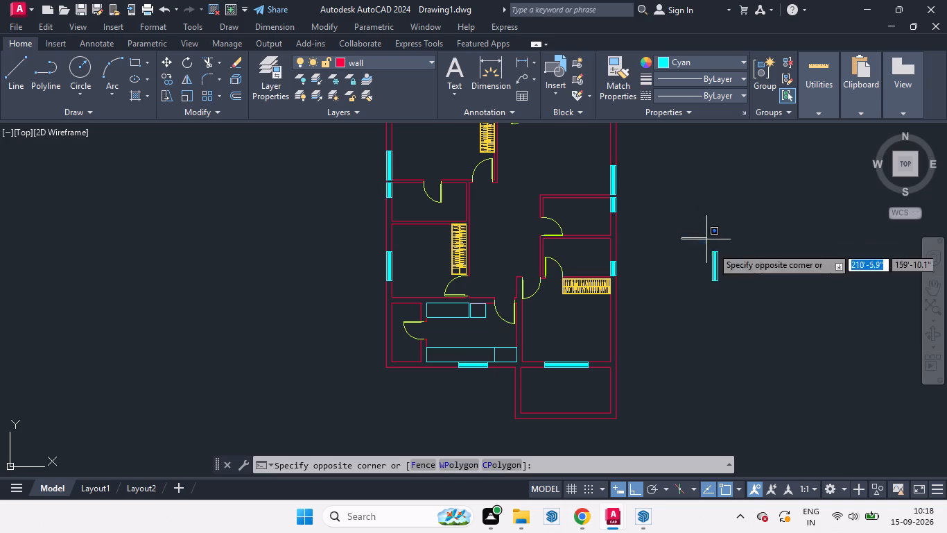
pyautogui.click(762, 337)
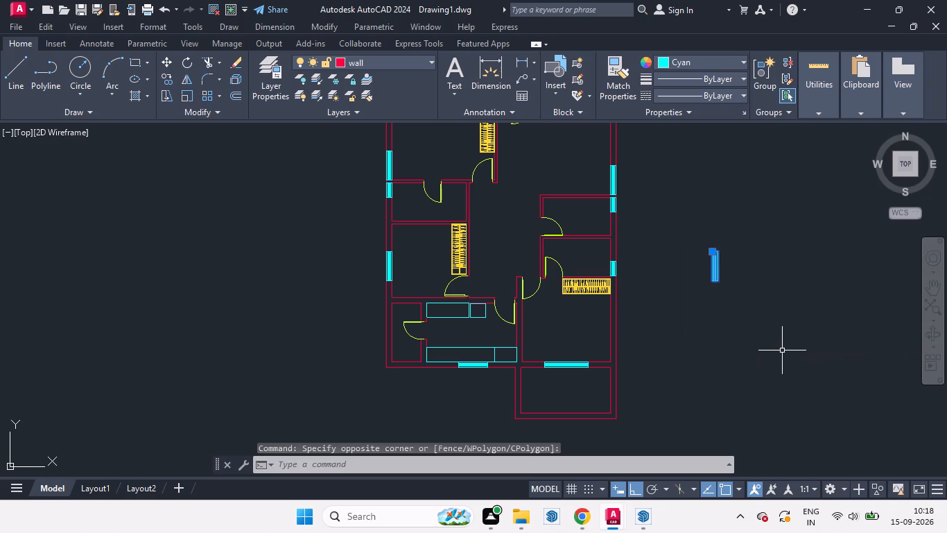
pyautogui.press('Delete')
# Insert the double sink block in the empty area east of the southeast bedroom.
pyautogui.scroll(-1, 564, 418)
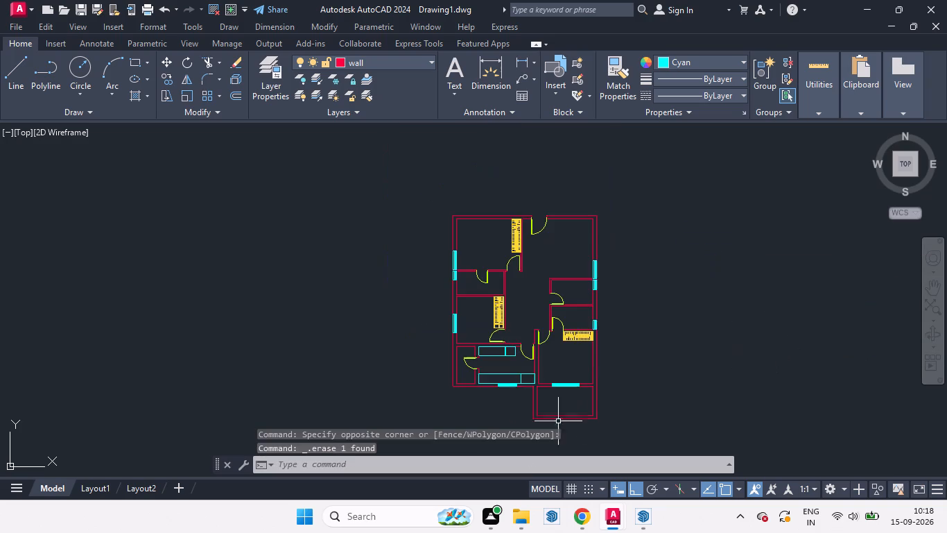
pyautogui.scroll(-2, 548, 430)
pyautogui.scroll(2, 514, 276)
pyautogui.moveTo(496, 296); pyautogui.dragTo(492, 272, button='middle')
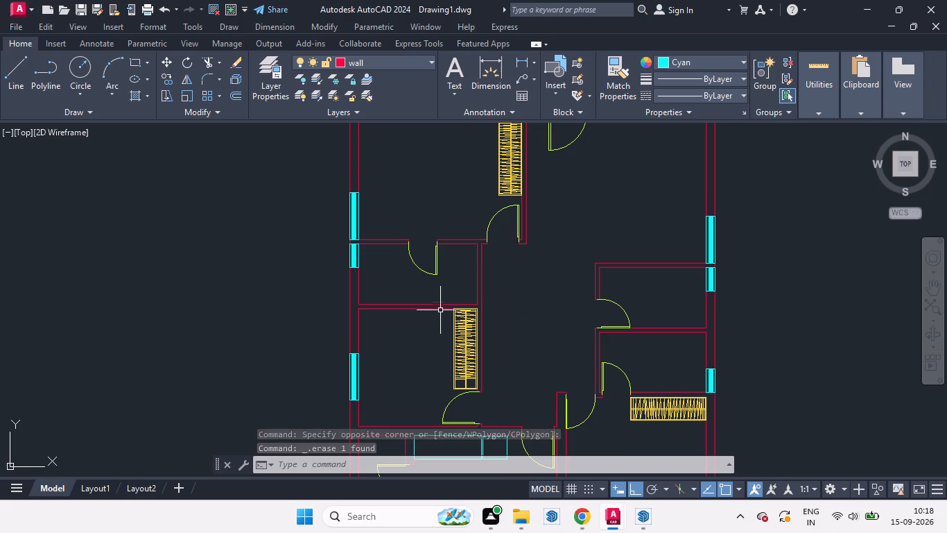
pyautogui.scroll(-1, 507, 315)
pyautogui.moveTo(511, 310); pyautogui.dragTo(419, 246, button='middle')
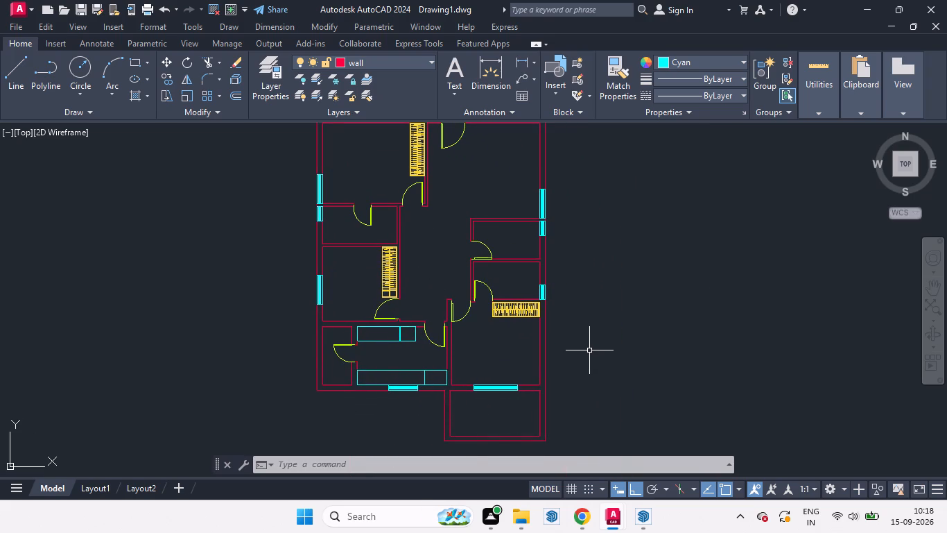
pyautogui.press('i')
pyautogui.press('Return')
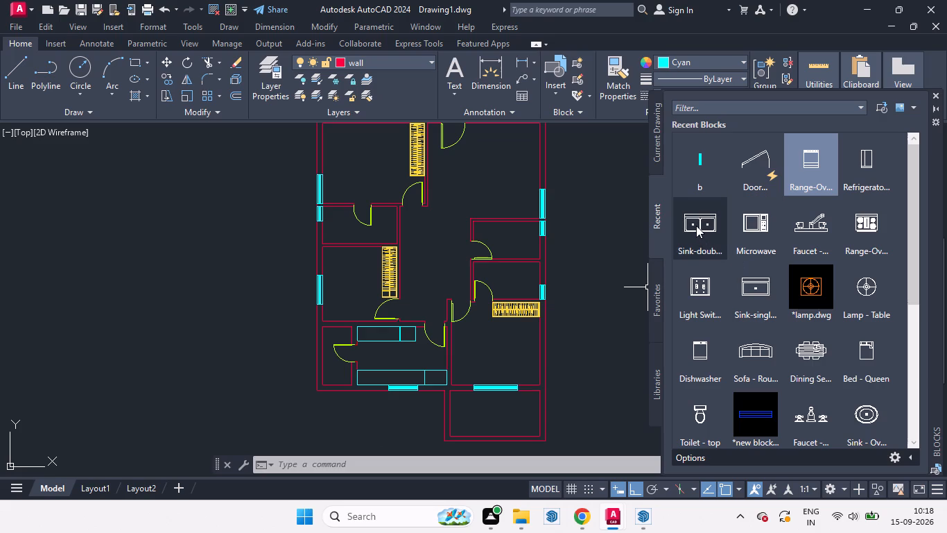
pyautogui.moveTo(696, 226); pyautogui.dragTo(595, 357)
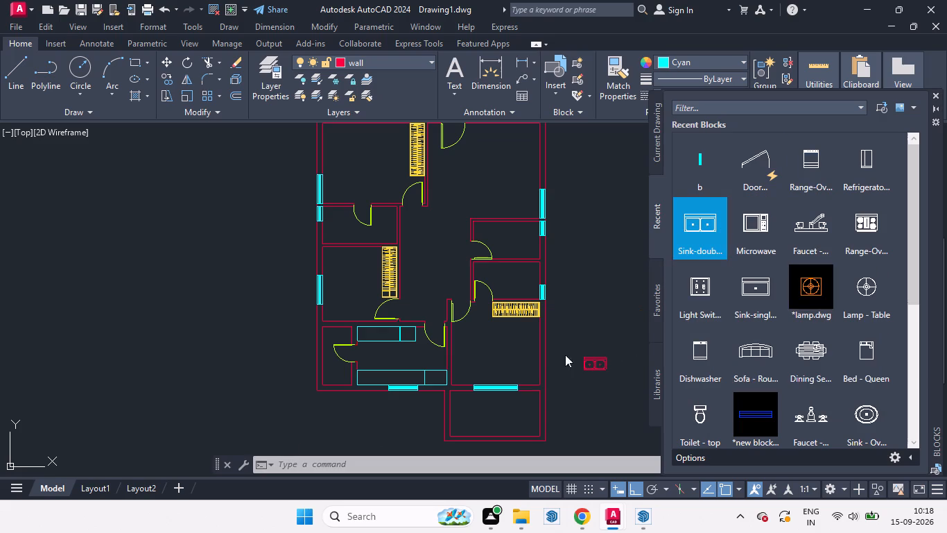
# Rotate the double sink 180° about a point just southwest of it.
pyautogui.scroll(2, 574, 380)
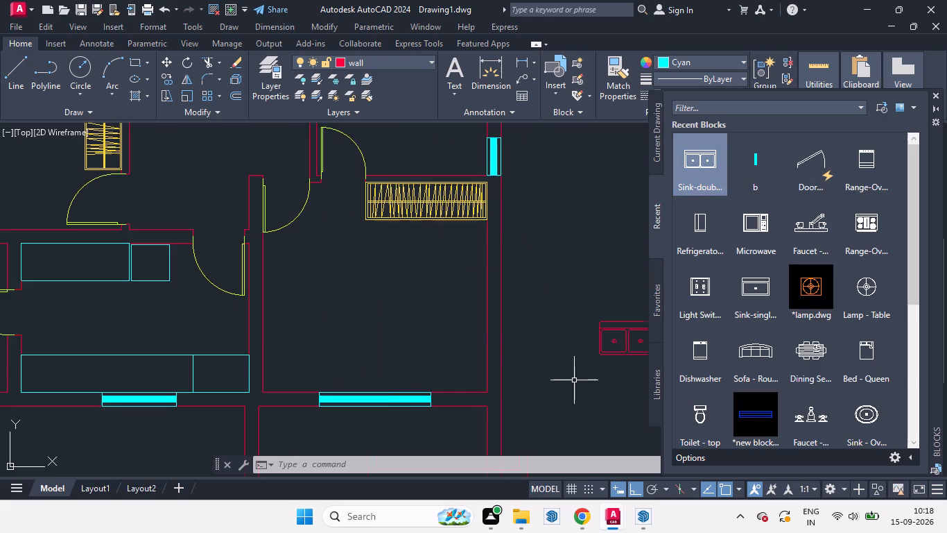
pyautogui.scroll(-1, 571, 360)
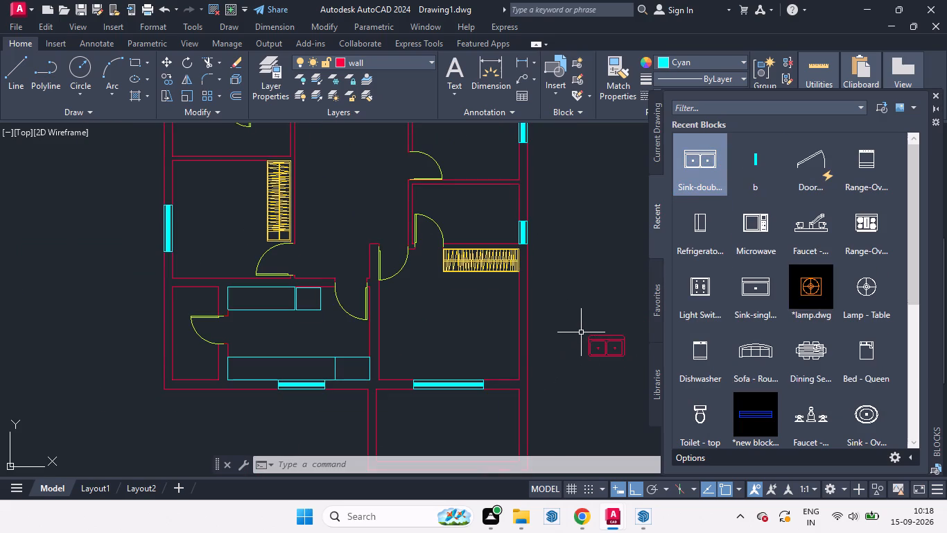
pyautogui.scroll(-1, 547, 351)
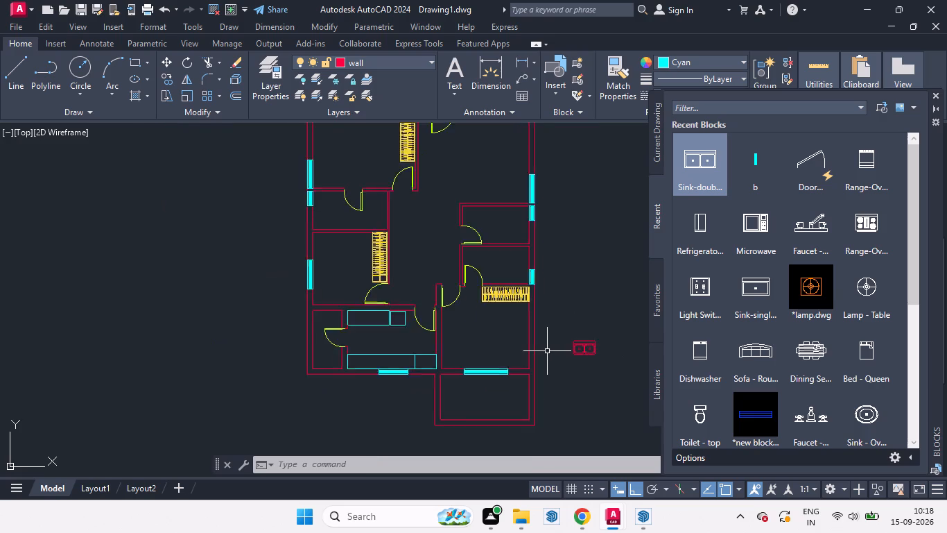
pyautogui.scroll(-1, 547, 351)
pyautogui.scroll(2, 574, 344)
pyautogui.click(522, 341)
pyautogui.click(615, 396)
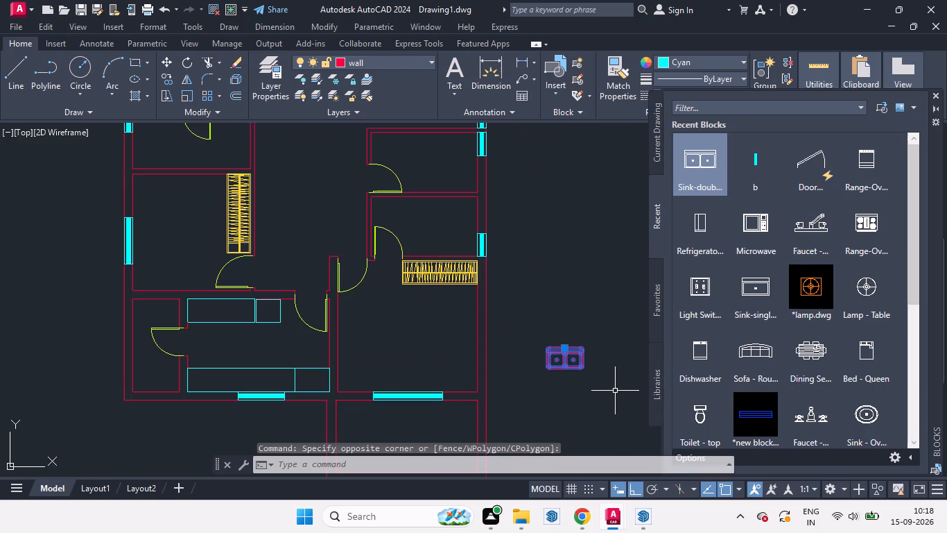
pyautogui.write('ro')
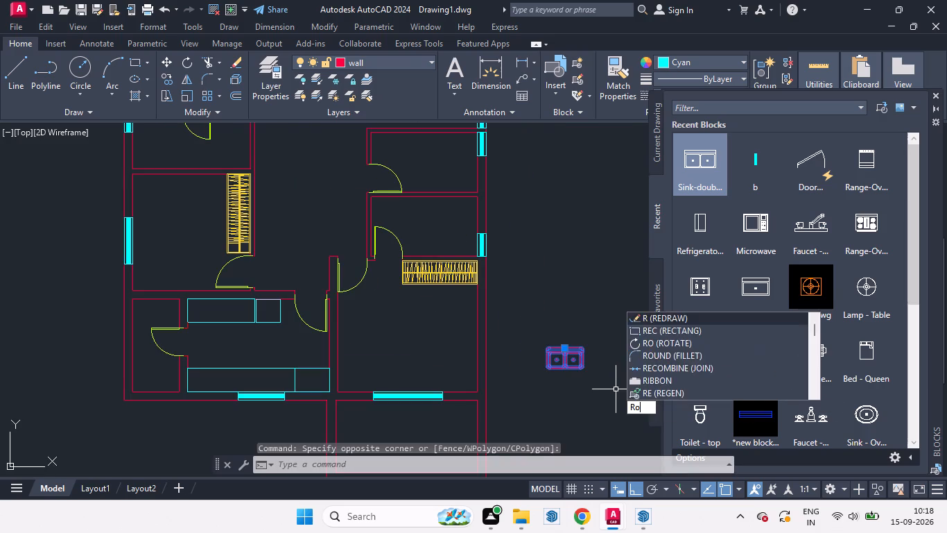
pyautogui.press('Return')
pyautogui.click(523, 384)
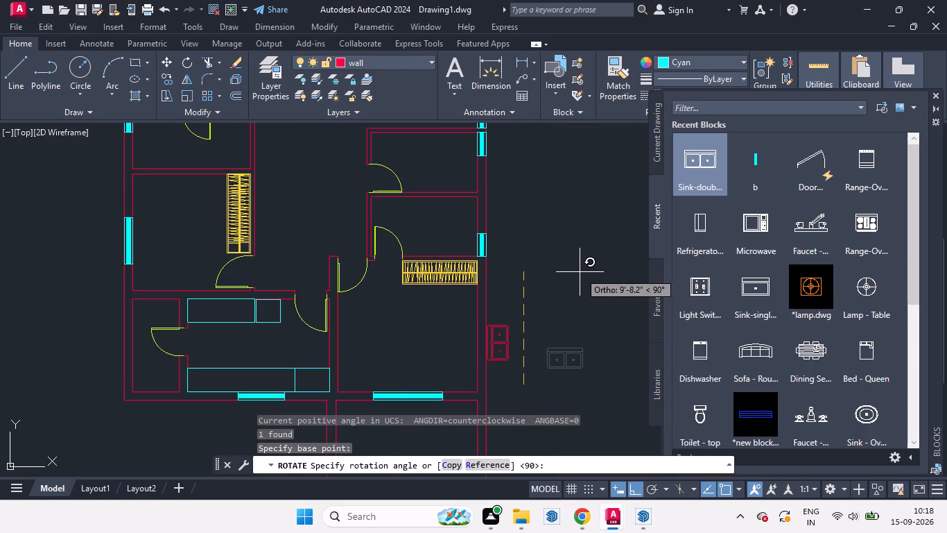
pyautogui.click(421, 358)
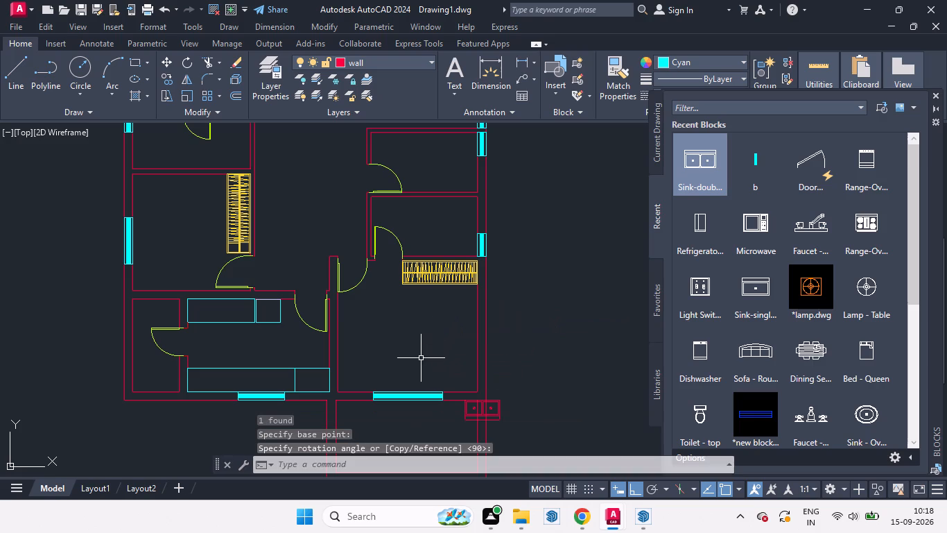
# Move the double sink straight west by its back edge's midpoint to just outside the kitchen's south wall, near the kitchen's cyan wall fixture.
pyautogui.scroll(-1, 596, 277)
pyautogui.click(534, 359)
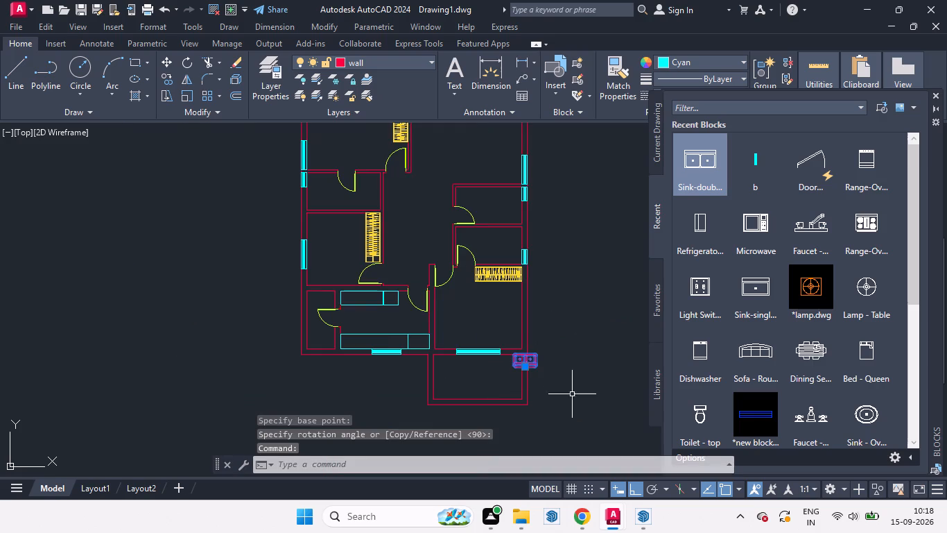
pyautogui.press('m')
pyautogui.press('Return')
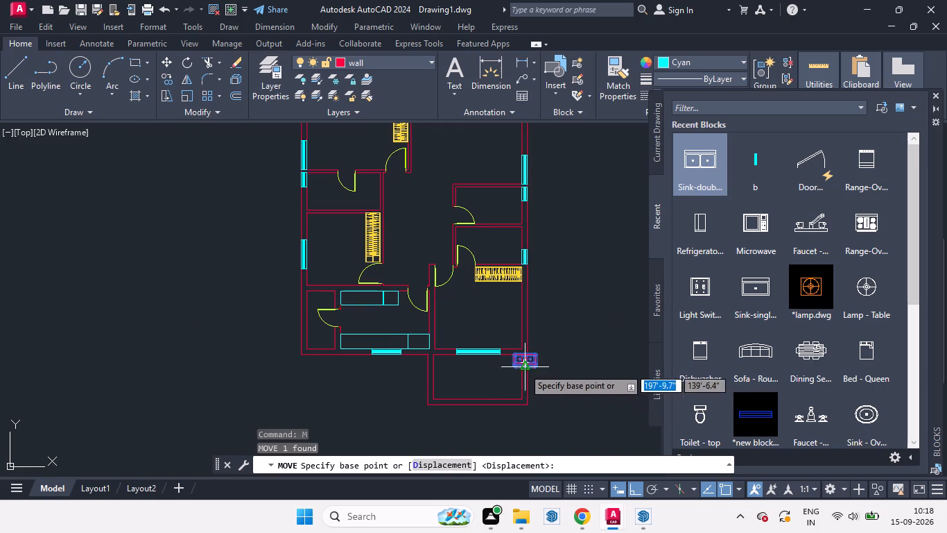
pyautogui.click(526, 366)
pyautogui.scroll(2, 349, 342)
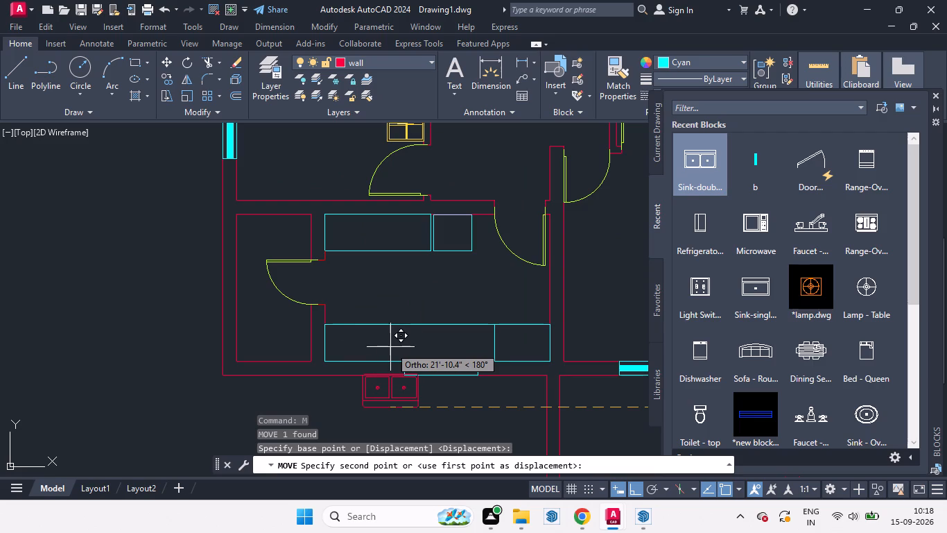
pyautogui.scroll(-3, 432, 290)
pyautogui.click(417, 340)
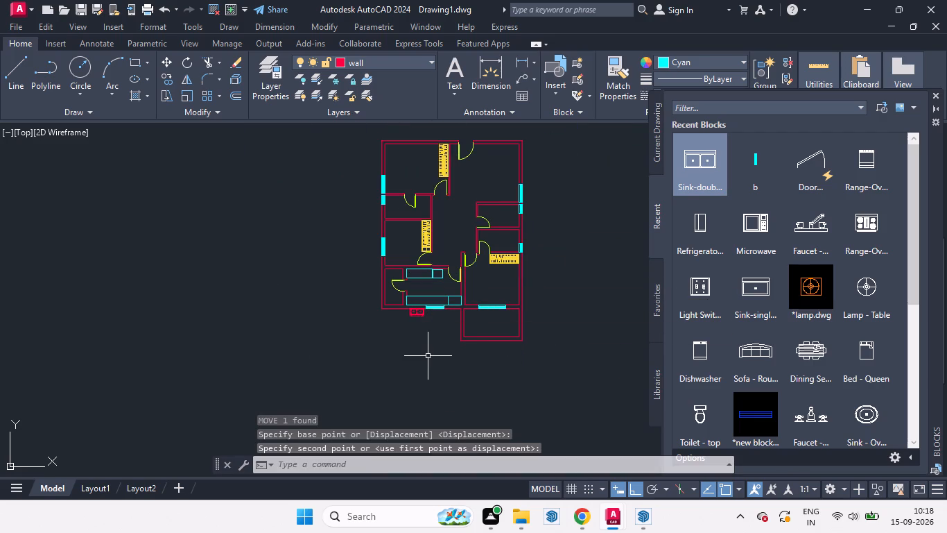
pyautogui.press('space')
pyautogui.scroll(3, 397, 316)
pyautogui.press('space')
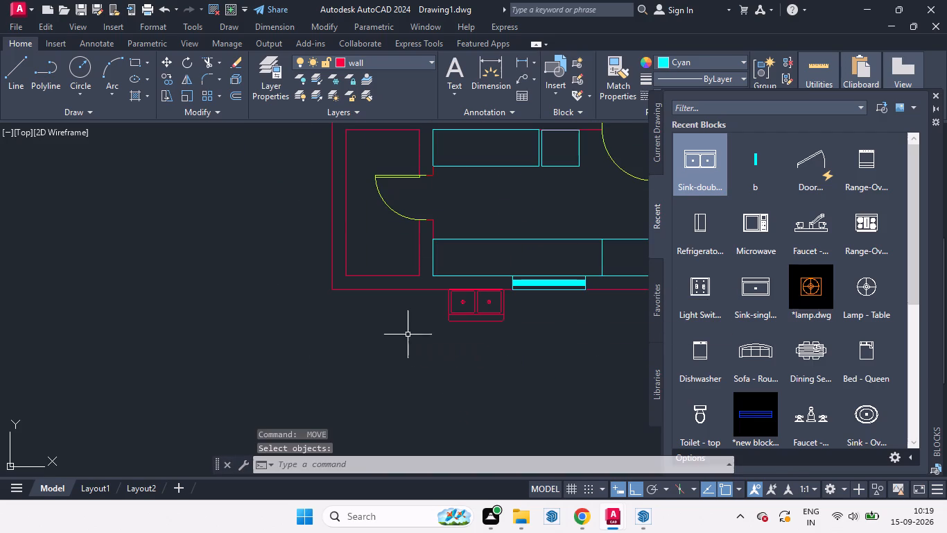
# Check the double sink's width with a temporary line across its south end, without keeping the line.
pyautogui.press('l')
pyautogui.press('Return')
pyautogui.scroll(3, 459, 299)
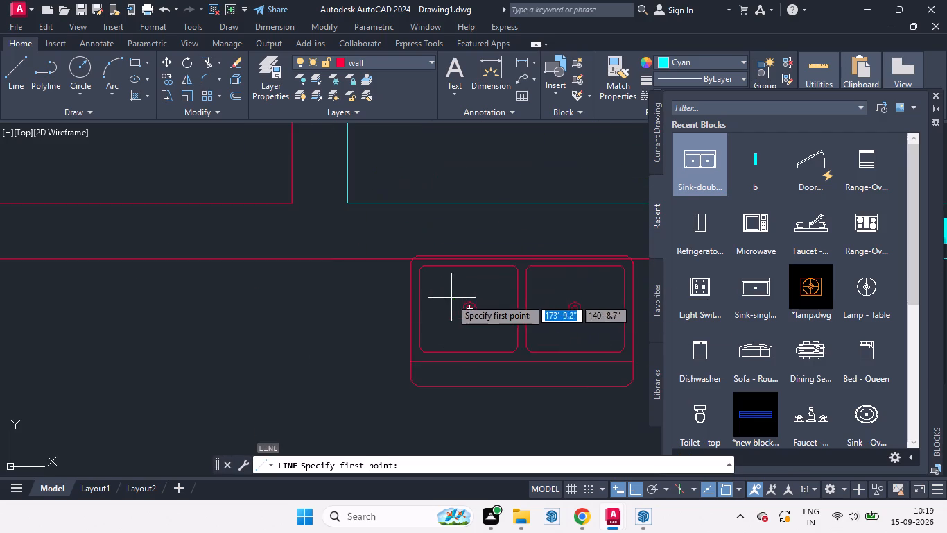
pyautogui.click(411, 378)
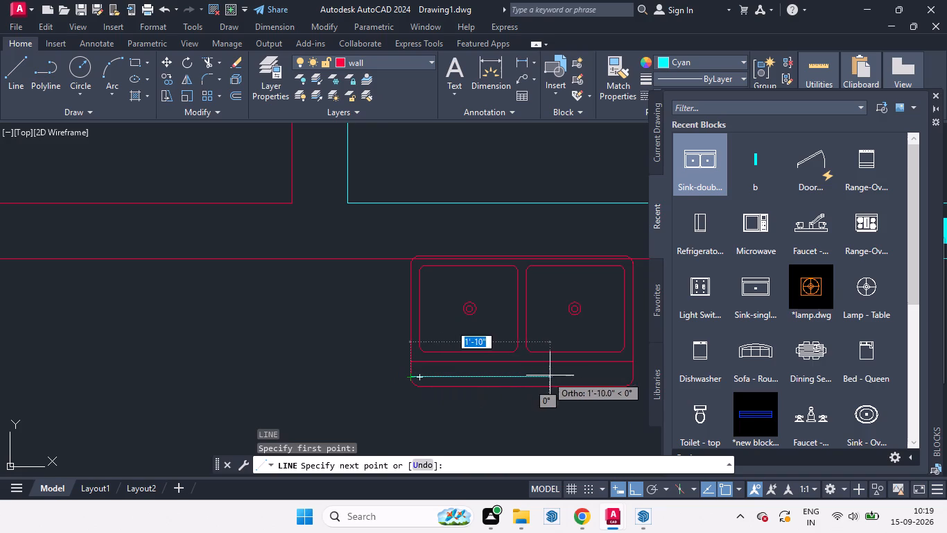
pyautogui.scroll(-1, 466, 385)
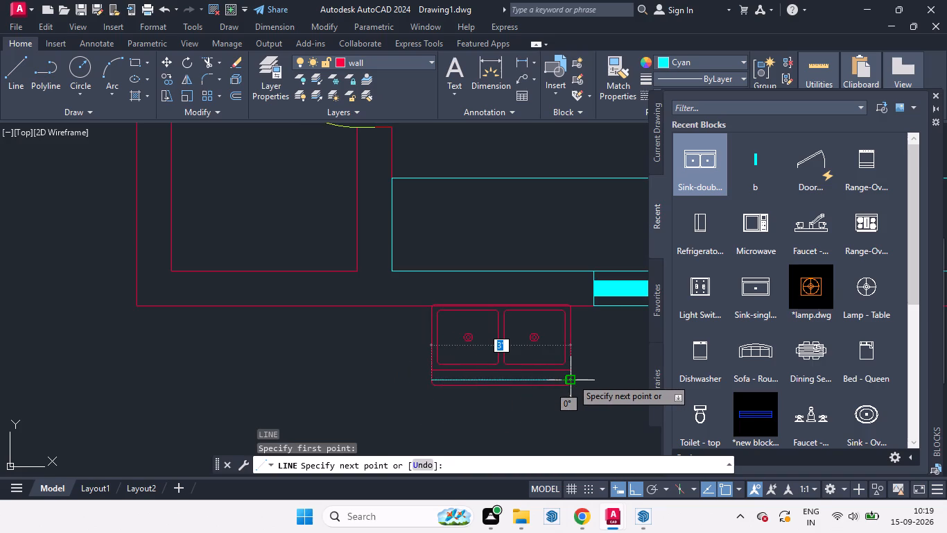
pyautogui.press('space')
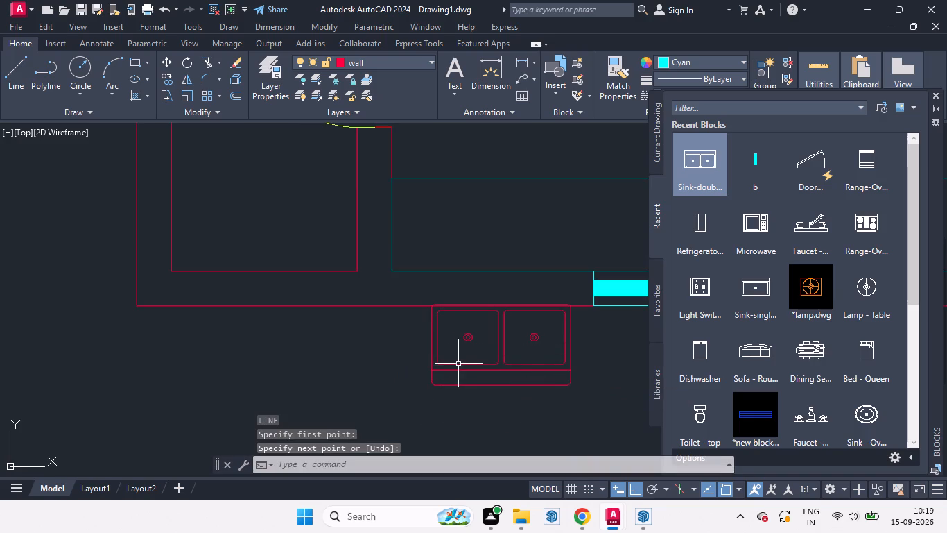
# Scale the double sink up slightly from its northwest corner, picking the factor freehand.
pyautogui.click(437, 350)
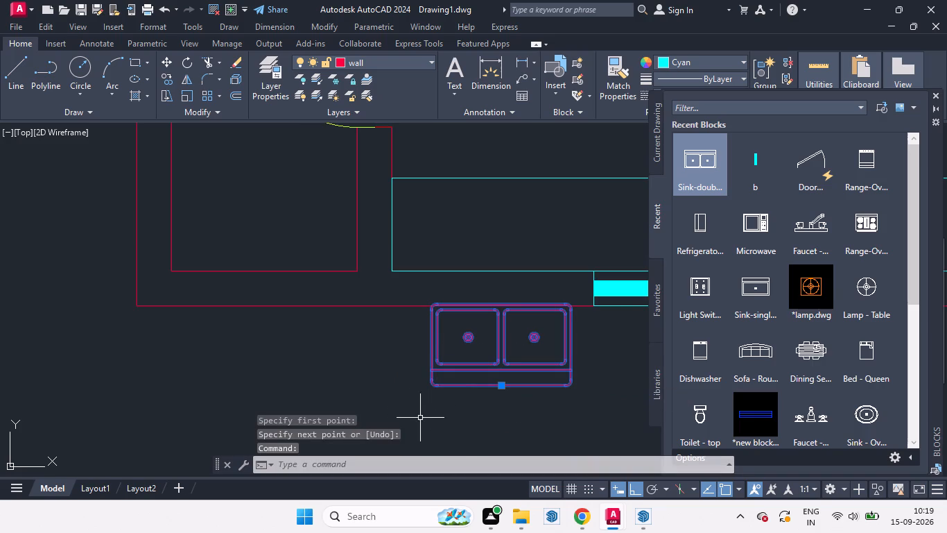
pyautogui.scroll(-1, 442, 412)
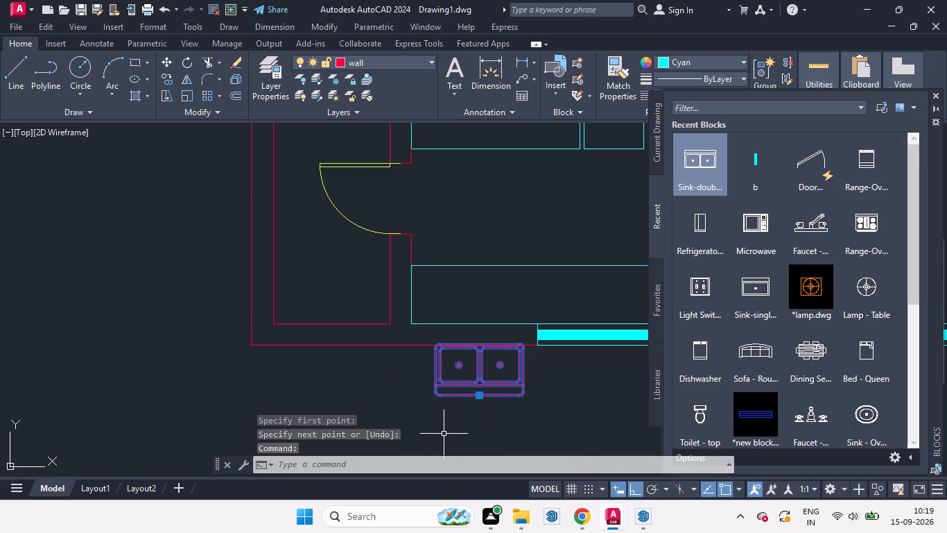
pyautogui.press('s')
pyautogui.press('c')
pyautogui.press('Return')
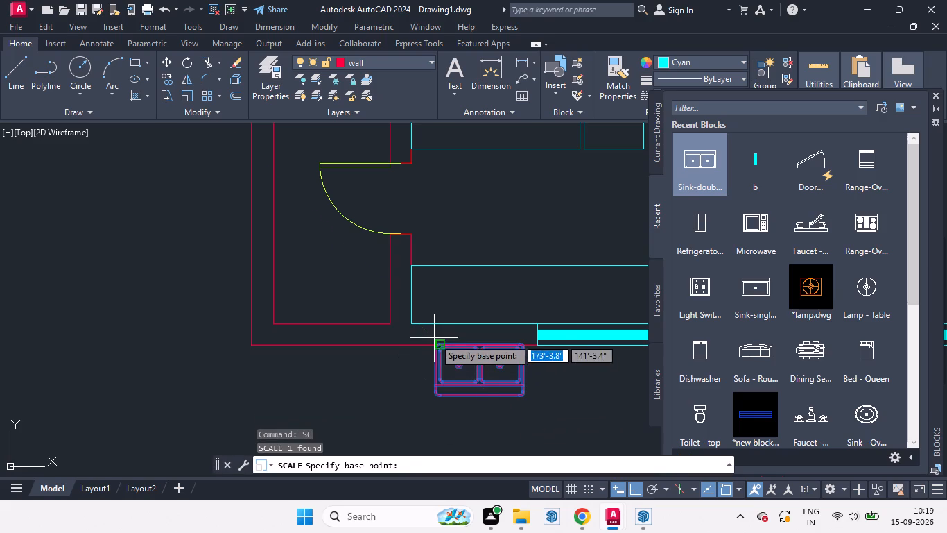
pyautogui.click(432, 344)
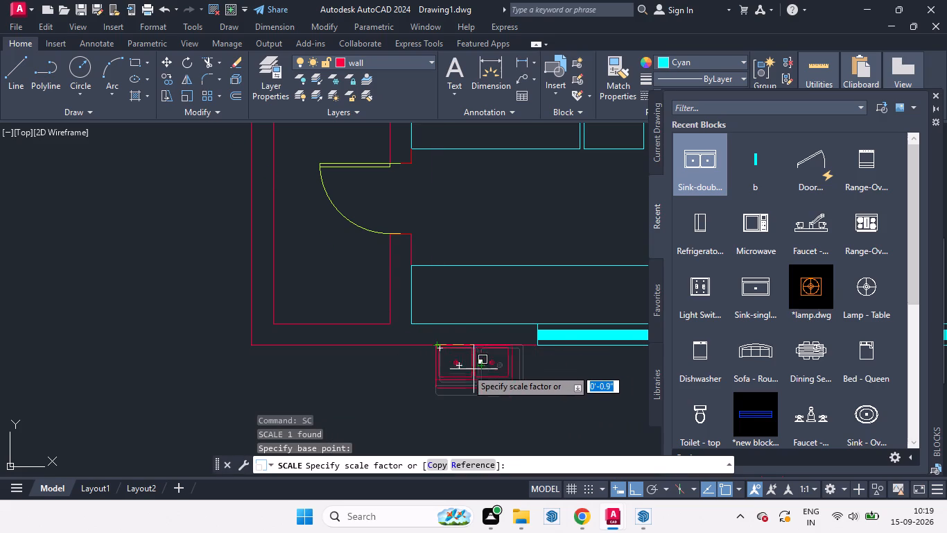
pyautogui.scroll(1, 469, 367)
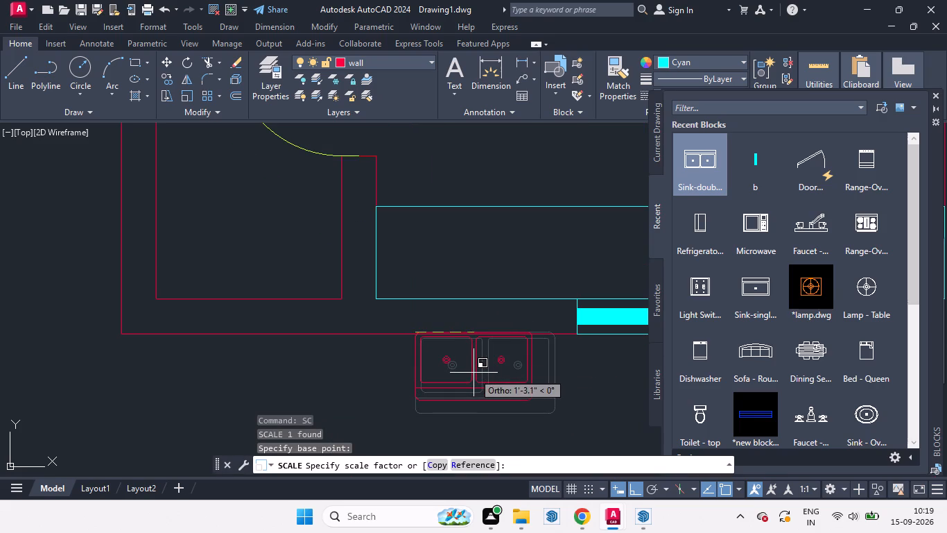
pyautogui.click(476, 373)
# Scale the double sink down from its southwest corner by a freehand factor of about 0.8.
pyautogui.click(417, 347)
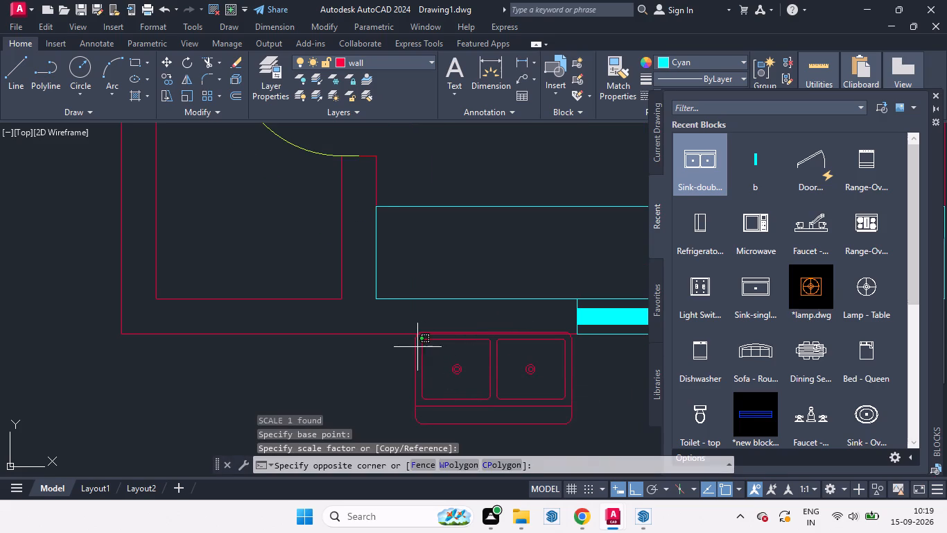
pyautogui.click(425, 351)
pyautogui.click(422, 352)
pyautogui.scroll(-2, 461, 341)
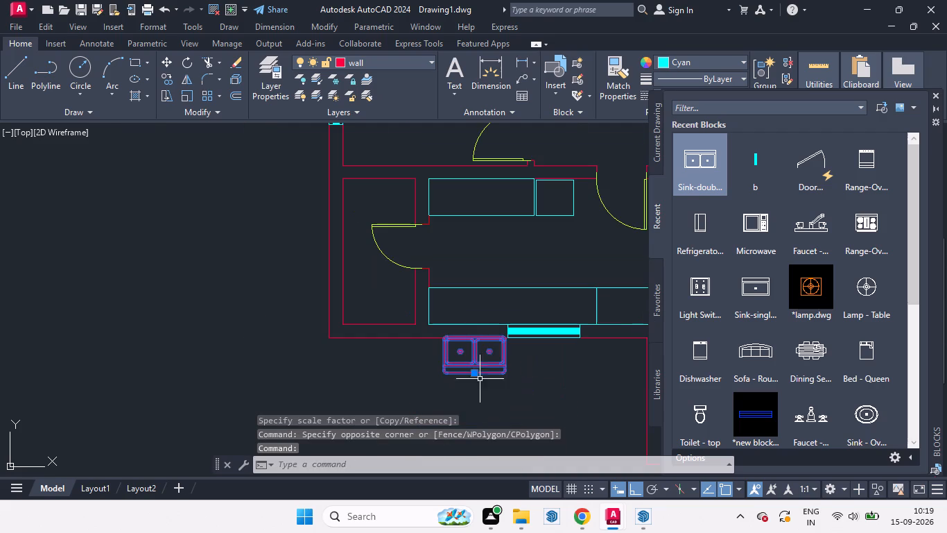
pyautogui.press('s')
pyautogui.press('c')
pyautogui.hotkey('shift', 'Return')
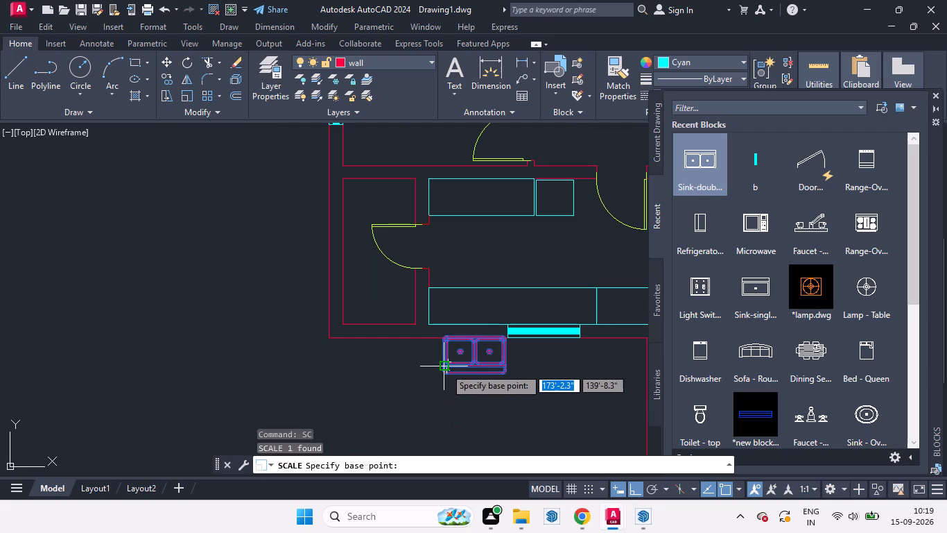
pyautogui.click(444, 375)
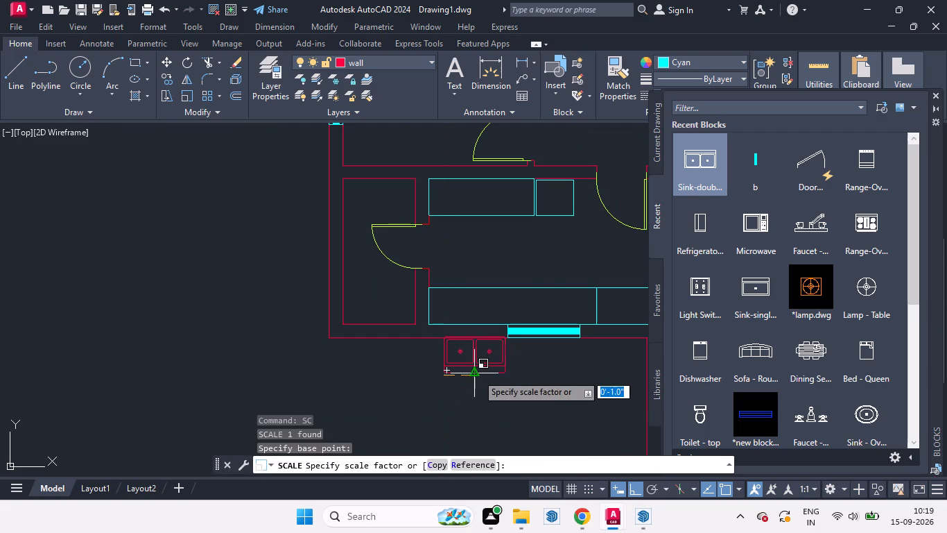
pyautogui.scroll(2, 462, 370)
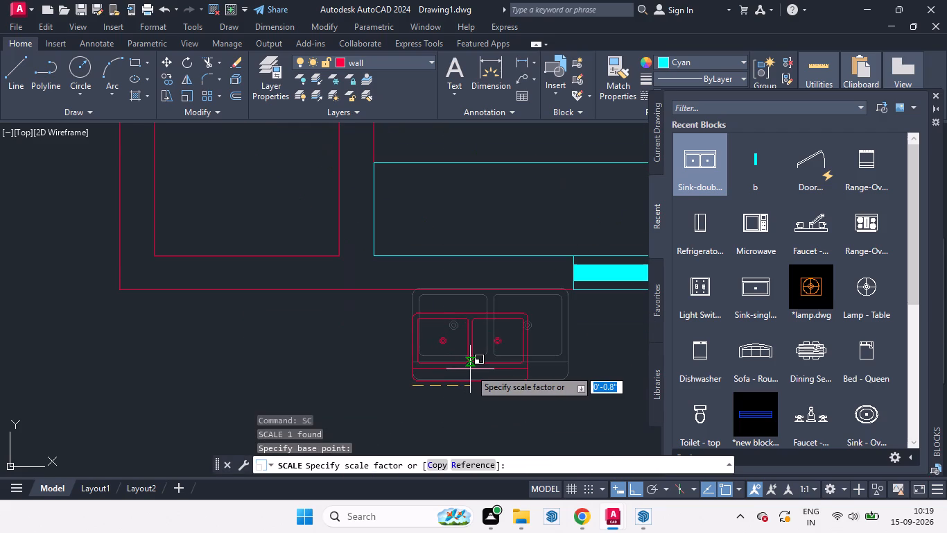
pyautogui.scroll(1, 470, 369)
pyautogui.scroll(-1, 470, 369)
pyautogui.scroll(2, 470, 369)
pyautogui.click(470, 369)
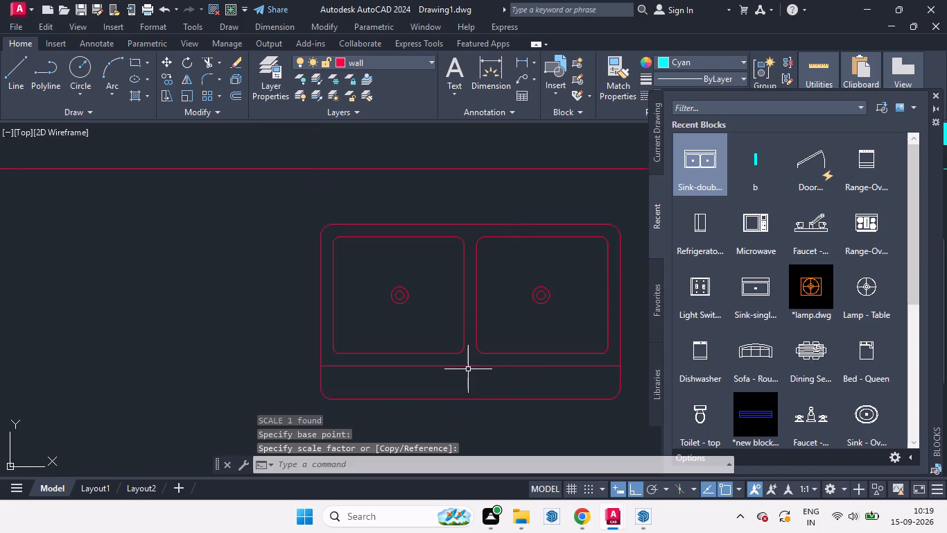
# Check the double sink's width with a temporary line across its north end, without keeping the line.
pyautogui.scroll(-3, 448, 373)
pyautogui.press('l')
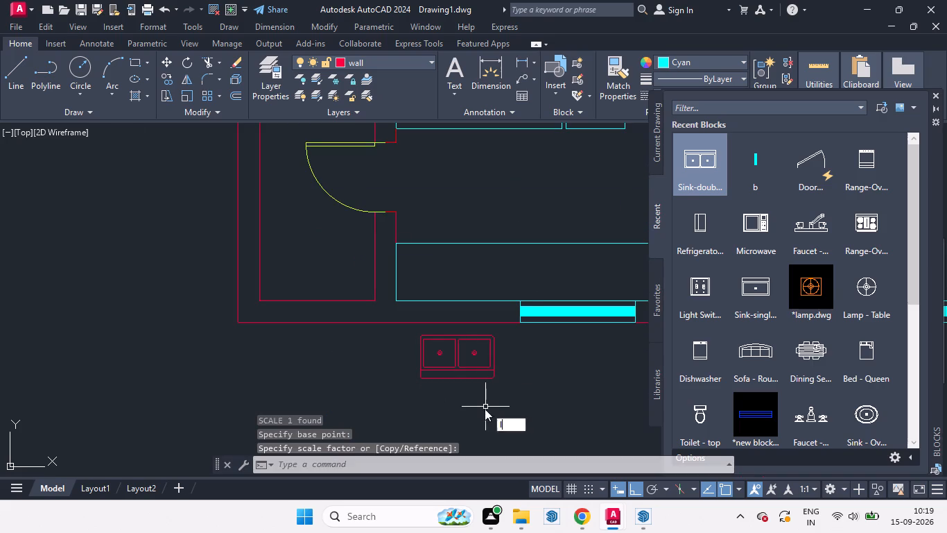
pyautogui.press('Return')
pyautogui.scroll(3, 403, 353)
pyautogui.click(460, 301)
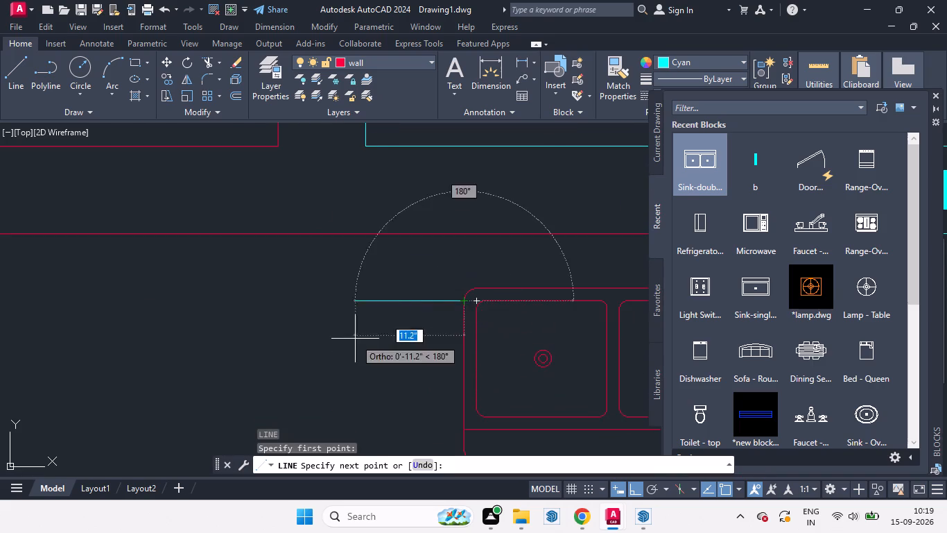
pyautogui.scroll(-3, 355, 339)
pyautogui.scroll(3, 441, 330)
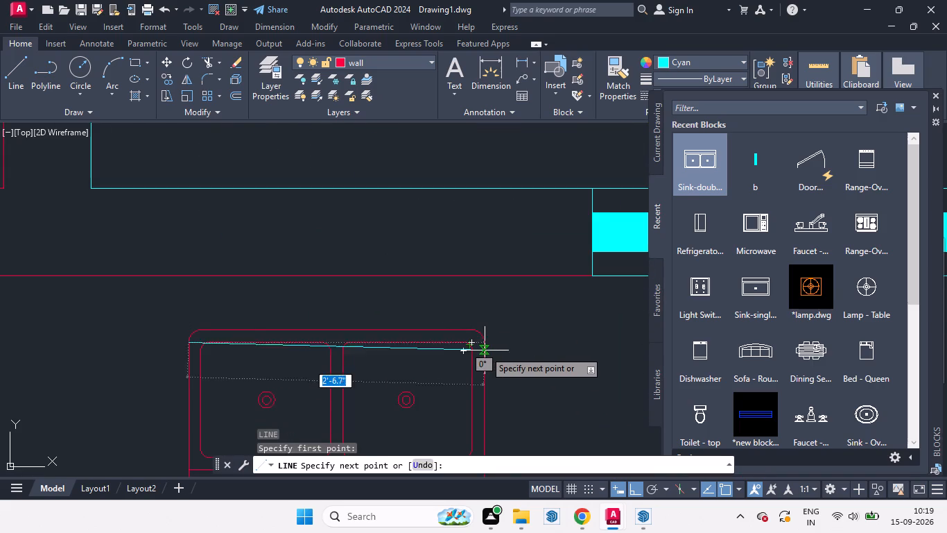
pyautogui.press('space')
pyautogui.scroll(-3, 521, 326)
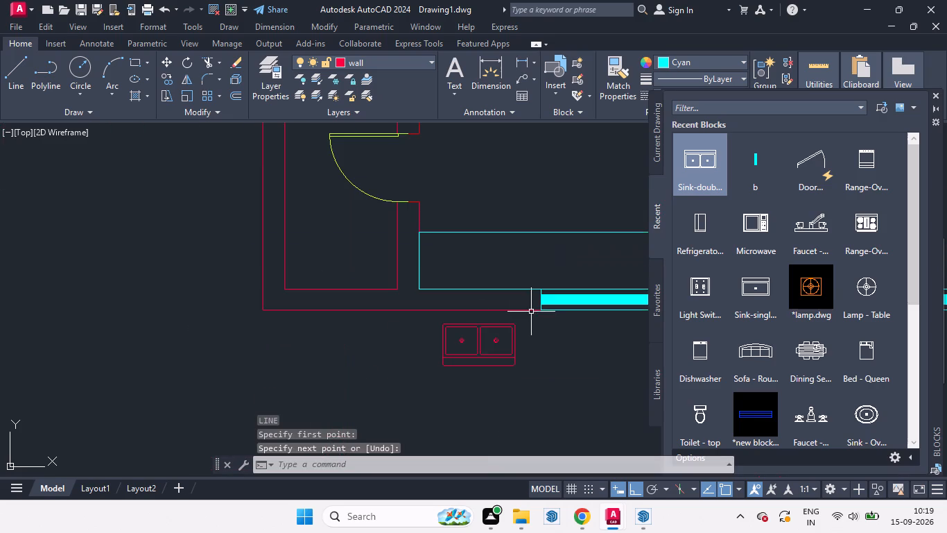
# Scale the double sink down from its northwest corner by a freehand factor of about 0.8.
pyautogui.click(426, 317)
pyautogui.click(537, 375)
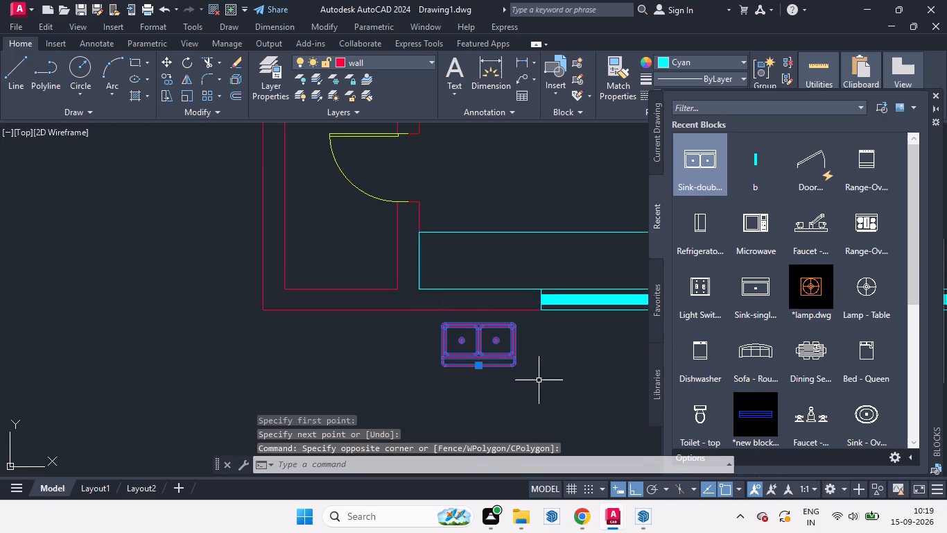
pyautogui.write('sc')
pyautogui.press('Return')
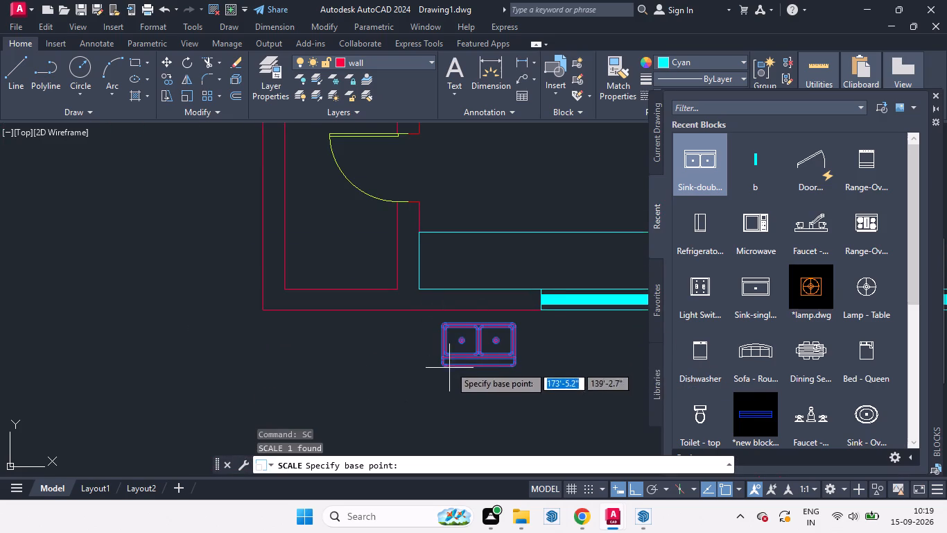
pyautogui.scroll(2, 451, 362)
pyautogui.click(422, 277)
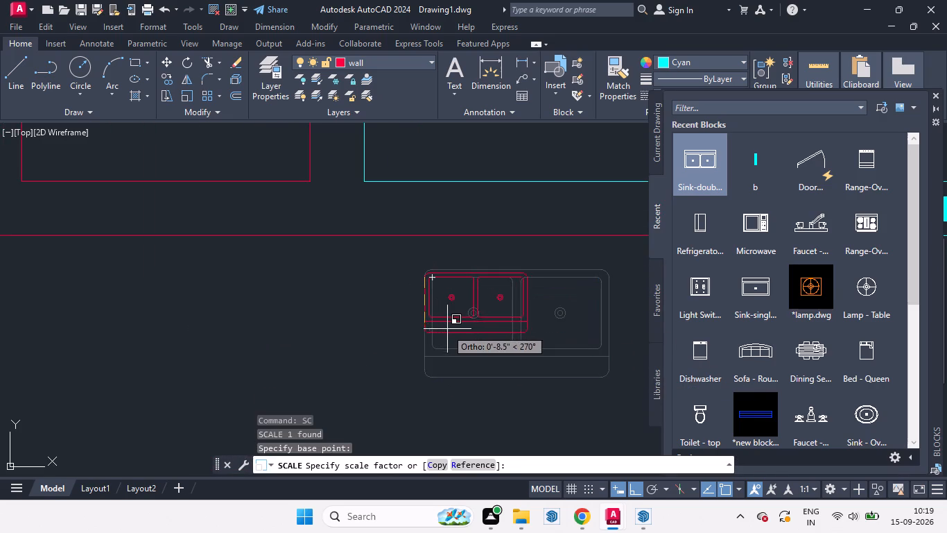
pyautogui.scroll(2, 460, 334)
pyautogui.scroll(-2, 449, 344)
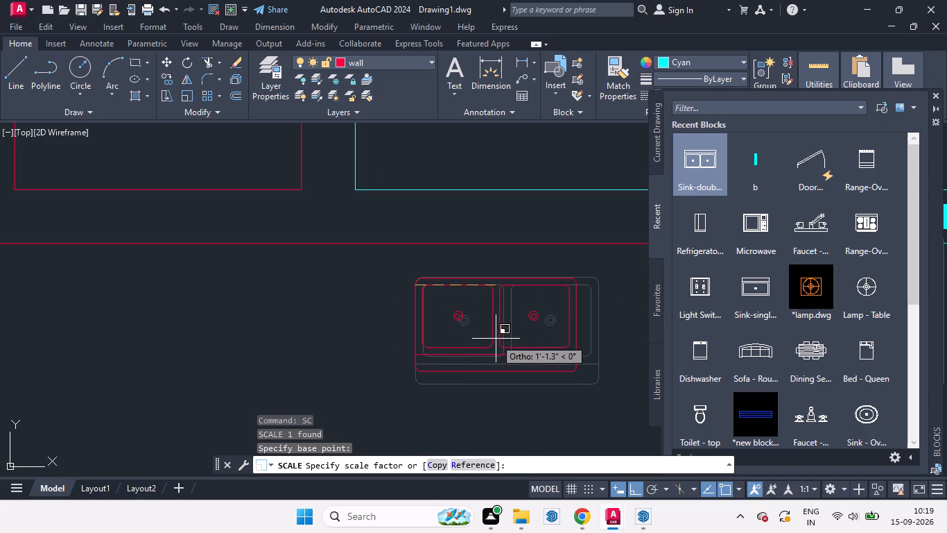
pyautogui.scroll(1, 489, 339)
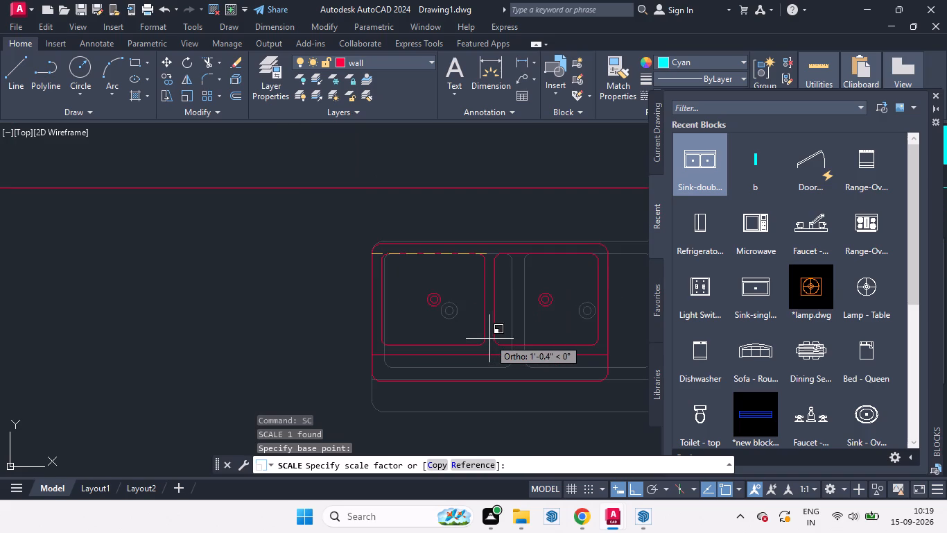
pyautogui.click(489, 339)
# Check the double sink's width with a temporary line along the seam above its south strip, without keeping the line.
pyautogui.press('l')
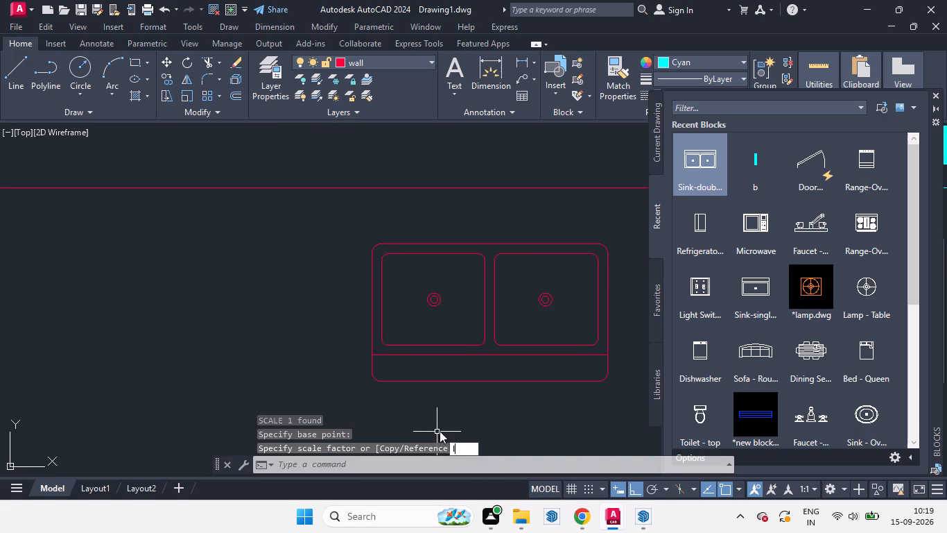
pyautogui.press('Return')
pyautogui.click(372, 355)
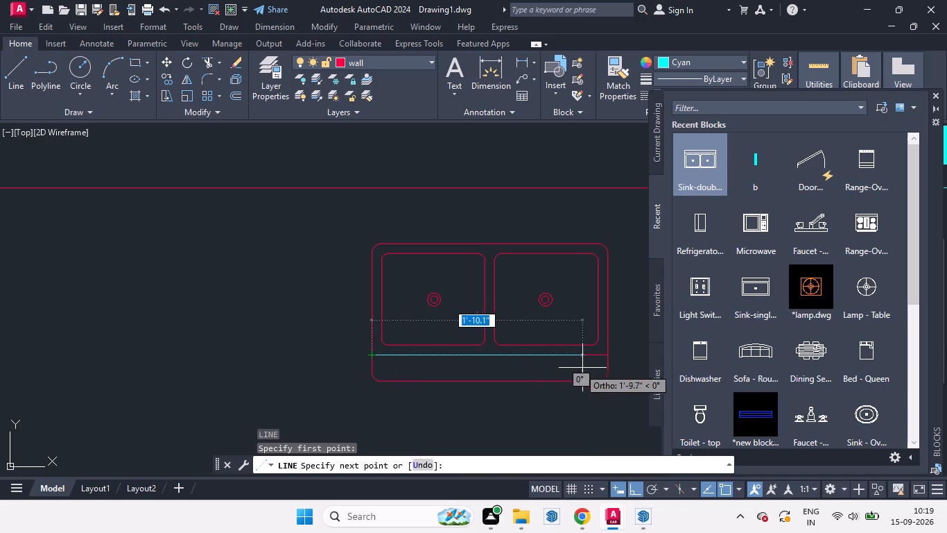
pyautogui.press('space')
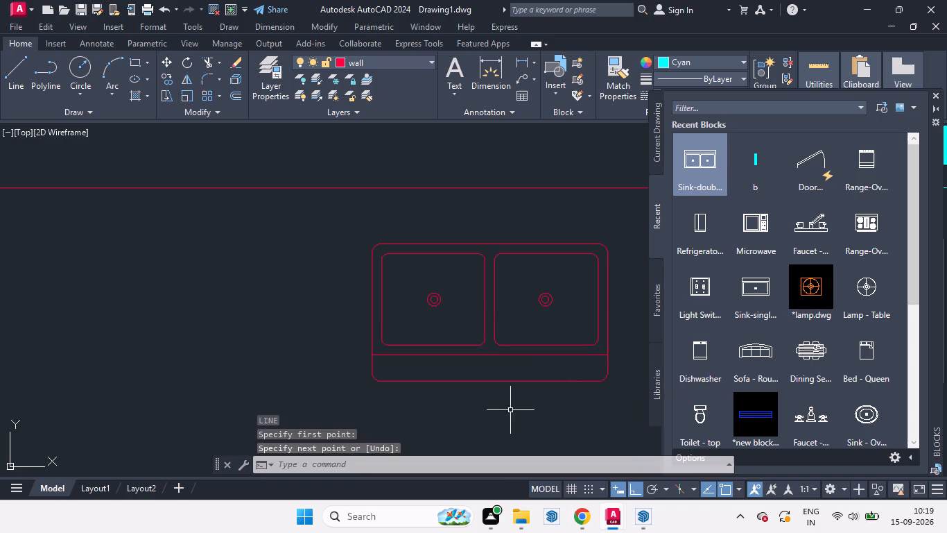
# Move the double sink by its north edge's midpoint about 3'-10" northeast, onto the north edge of the kitchen's south counter.
pyautogui.scroll(-5, 488, 377)
pyautogui.scroll(2, 502, 380)
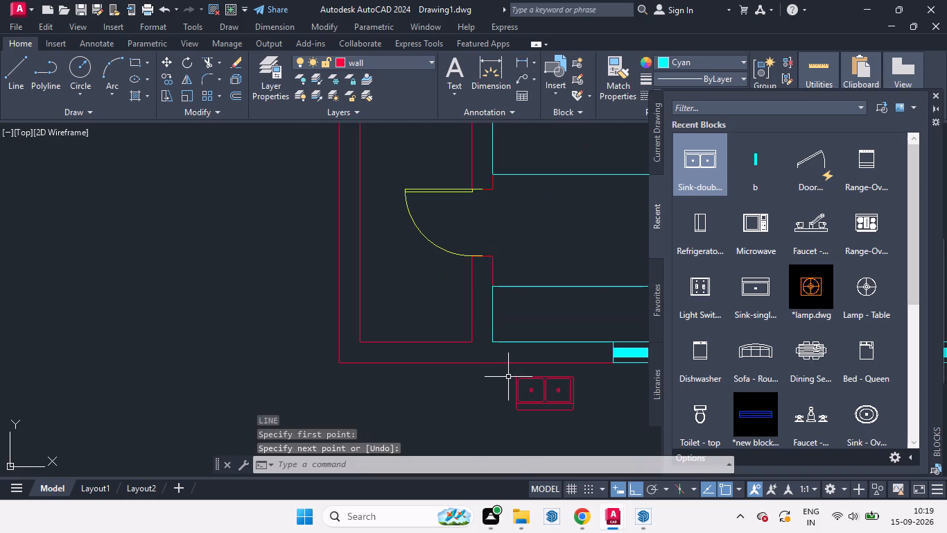
pyautogui.click(508, 376)
pyautogui.click(528, 395)
pyautogui.click(547, 407)
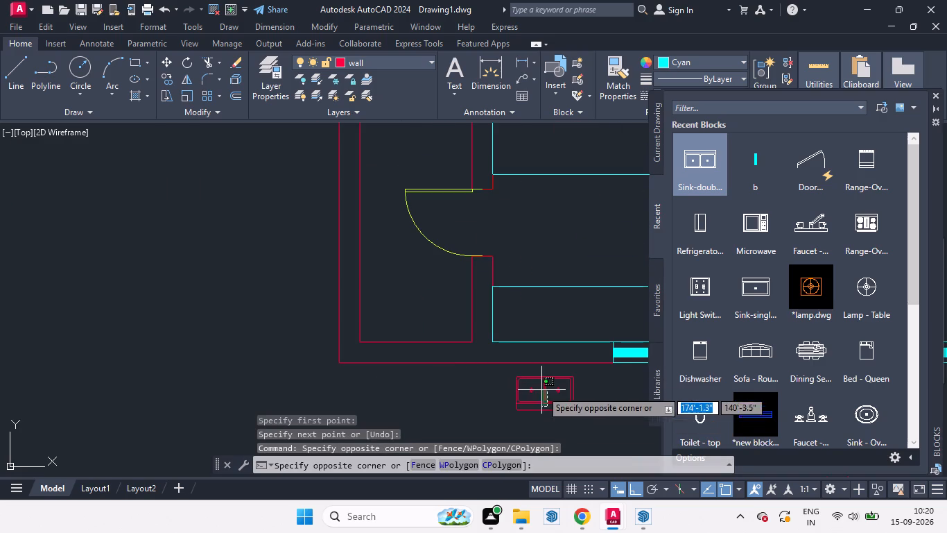
pyautogui.click(541, 390)
pyautogui.press('m')
pyautogui.press('Return')
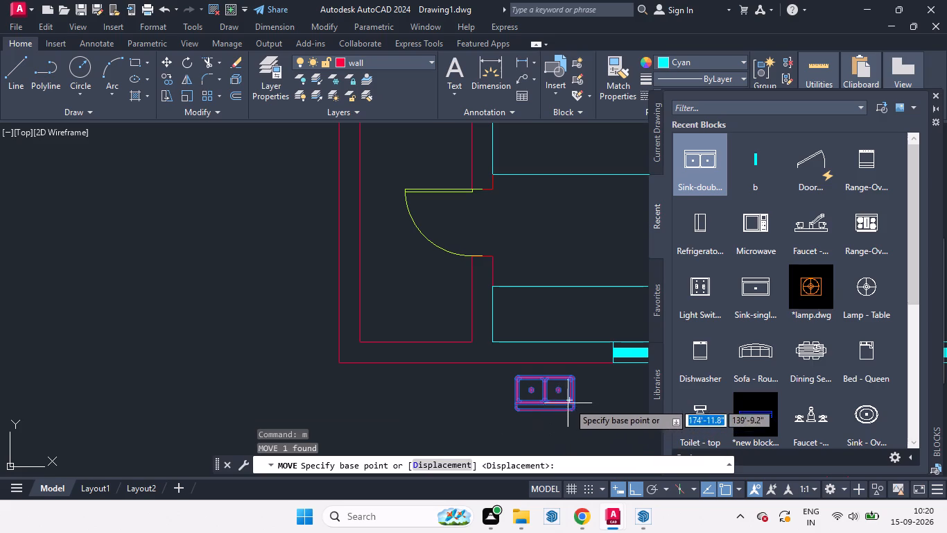
pyautogui.click(544, 377)
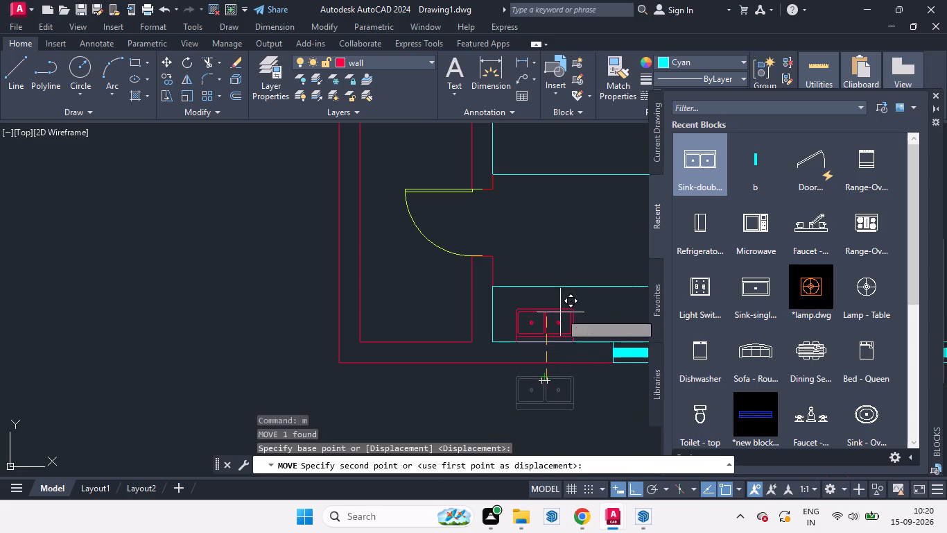
pyautogui.scroll(-1, 541, 315)
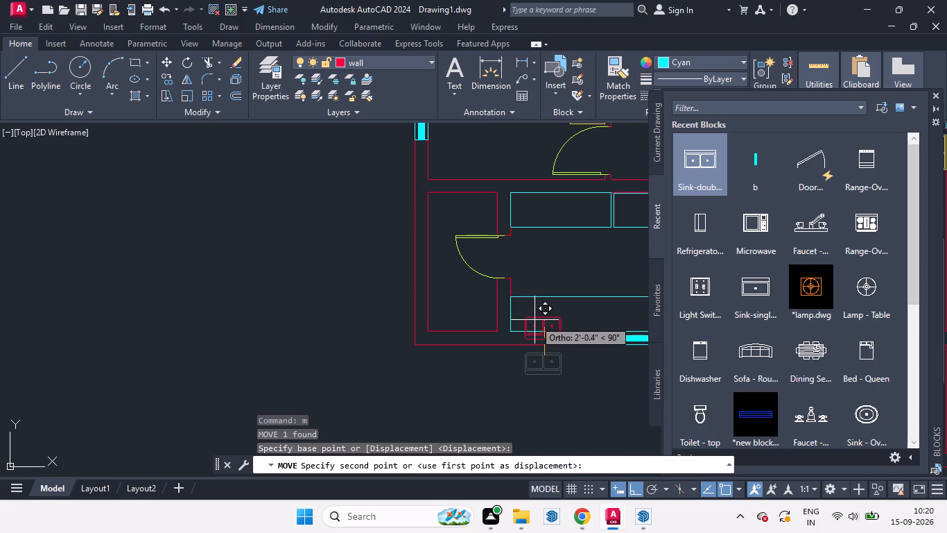
pyautogui.click(575, 303)
# Move the double sink about 11 inches straight south by its south edge's midpoint, onto the counter's south edge.
pyautogui.scroll(-2, 489, 307)
pyautogui.scroll(3, 494, 332)
pyautogui.click(577, 260)
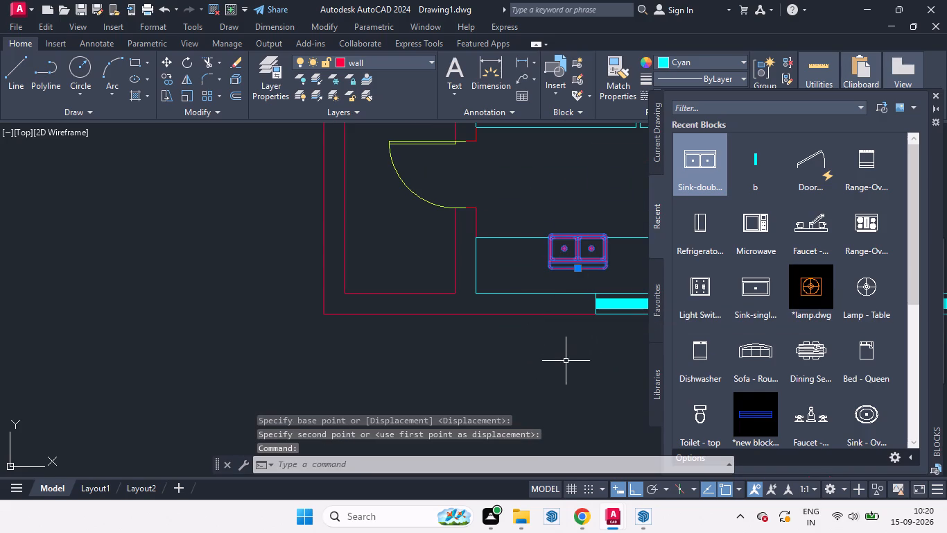
pyautogui.press('m')
pyautogui.press('Return')
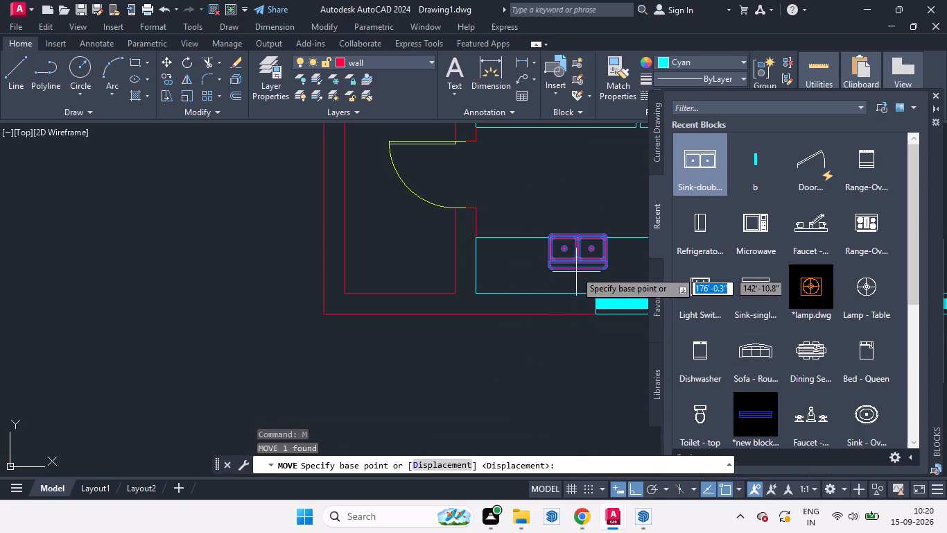
pyautogui.click(575, 267)
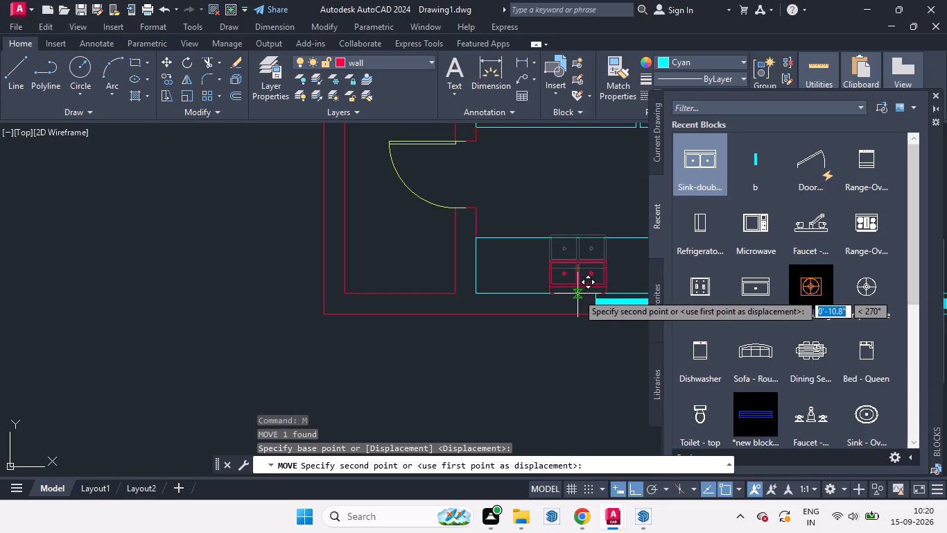
pyautogui.click(577, 294)
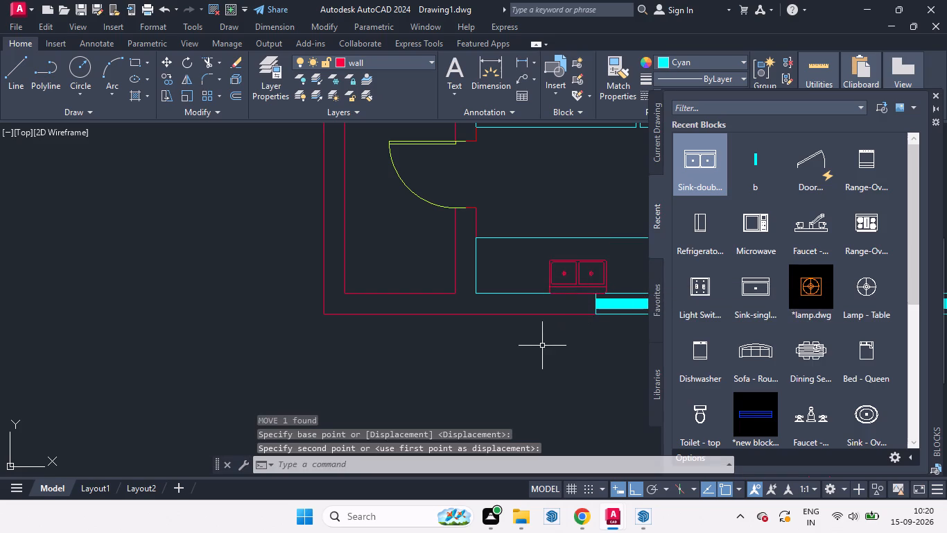
# Move the double sink about 4 inches north and slightly west, leaving a gap to the counter's south edge.
pyautogui.scroll(-1, 539, 344)
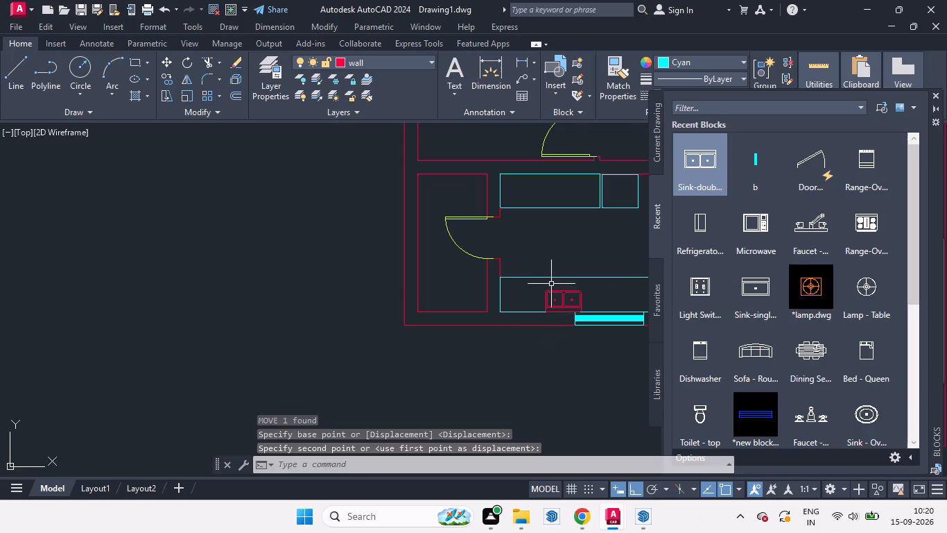
pyautogui.scroll(1, 556, 289)
pyautogui.moveTo(562, 306); pyautogui.dragTo(445, 276, button='middle')
pyautogui.scroll(1, 439, 274)
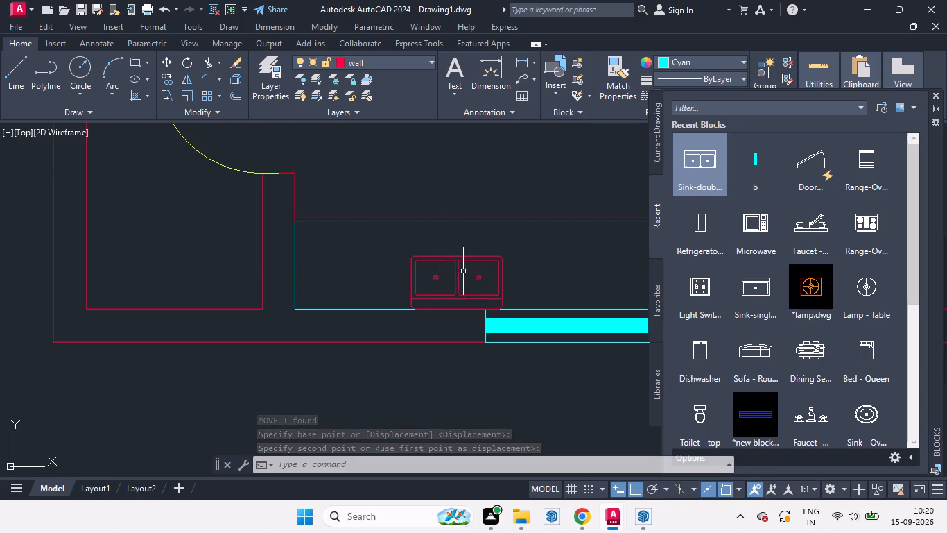
pyautogui.scroll(-2, 466, 269)
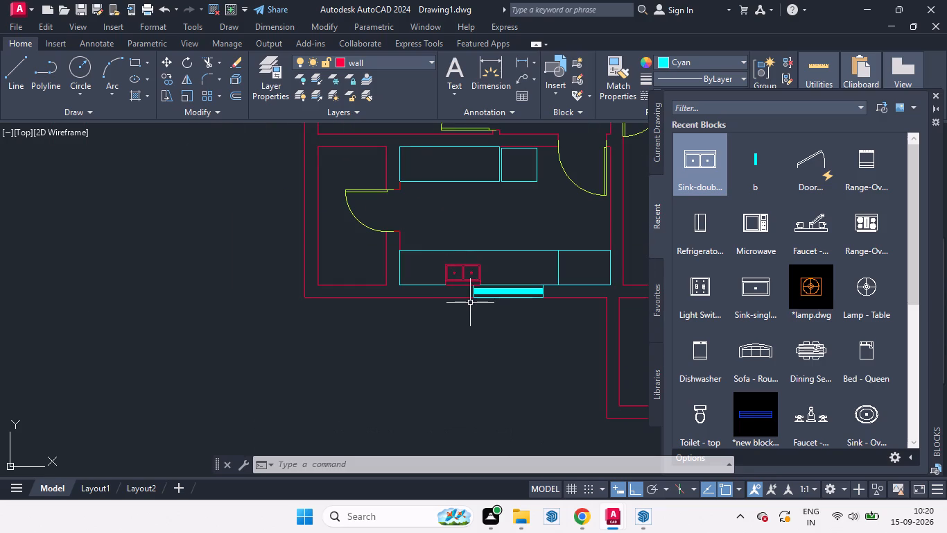
pyautogui.scroll(2, 476, 280)
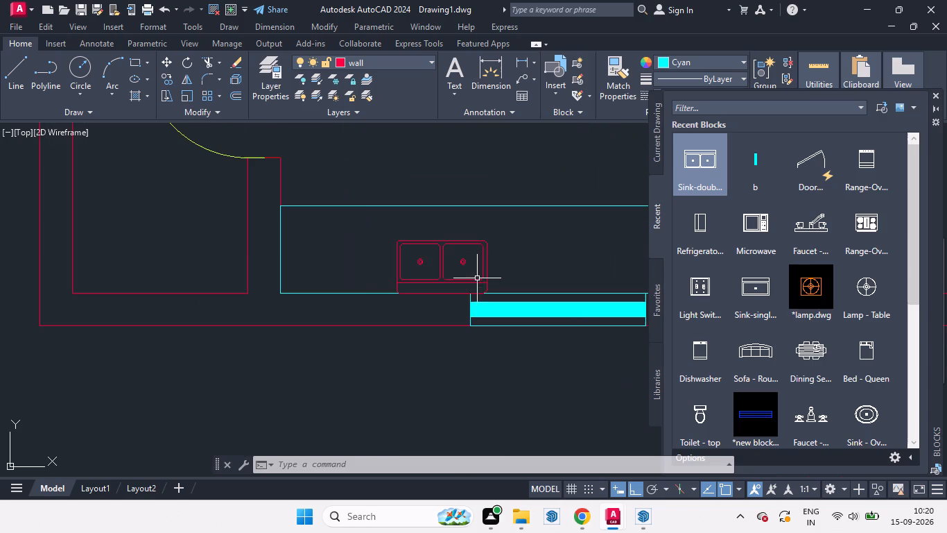
pyautogui.click(444, 245)
pyautogui.press('m')
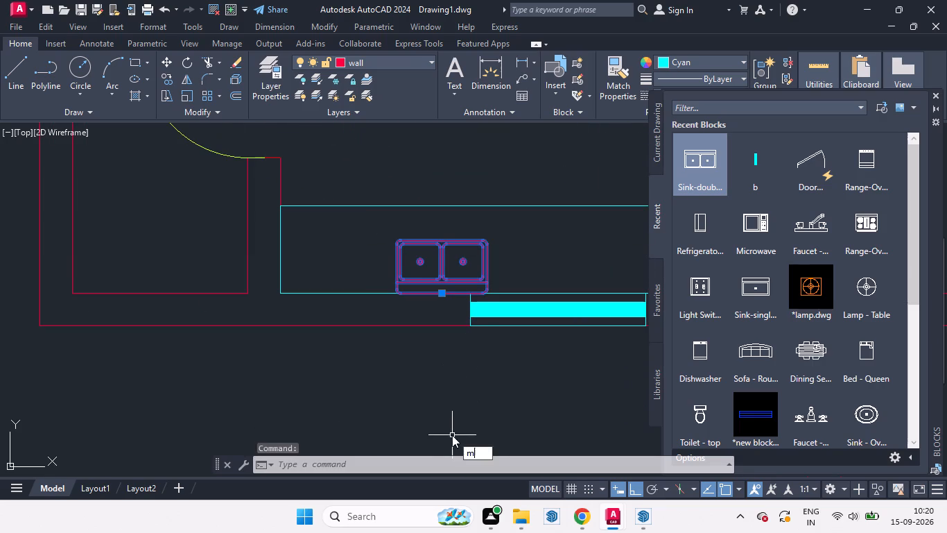
pyautogui.press('Return')
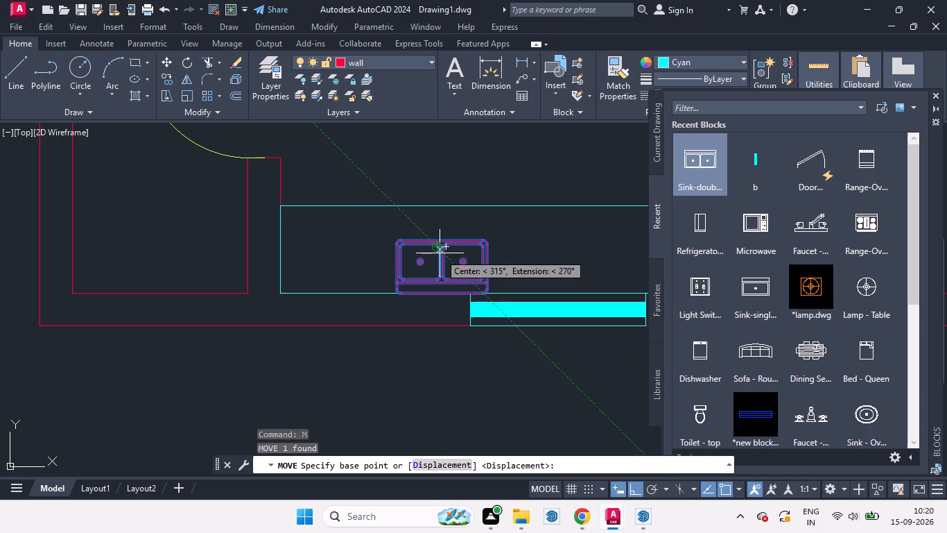
pyautogui.click(442, 264)
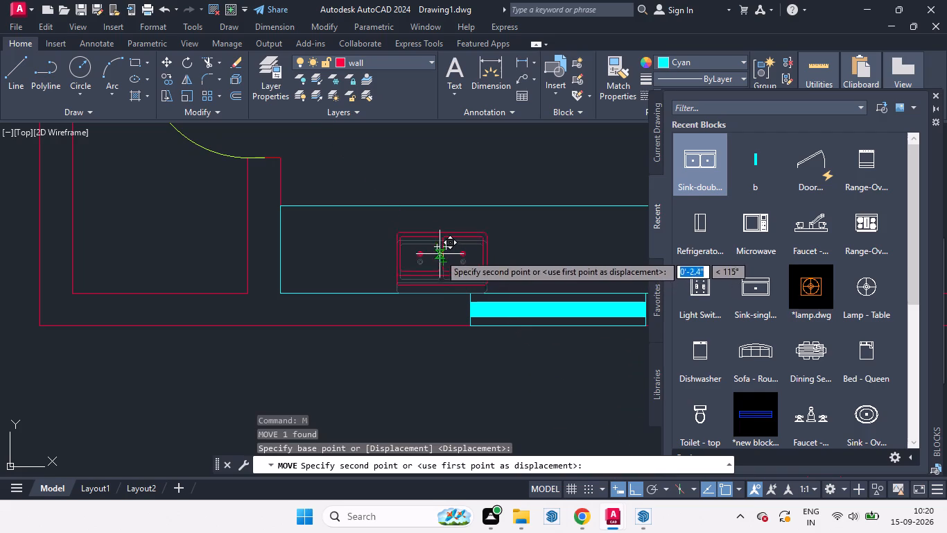
pyautogui.scroll(2, 439, 250)
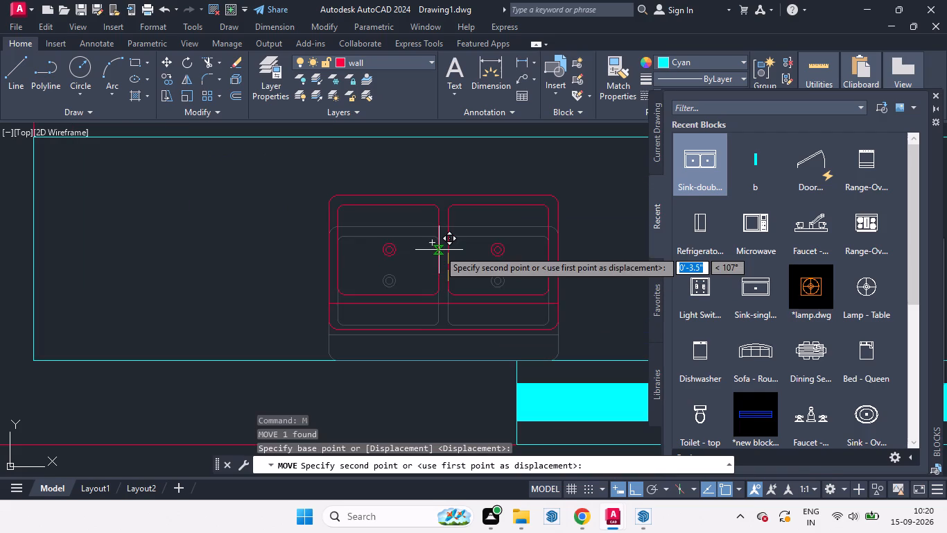
pyautogui.click(437, 244)
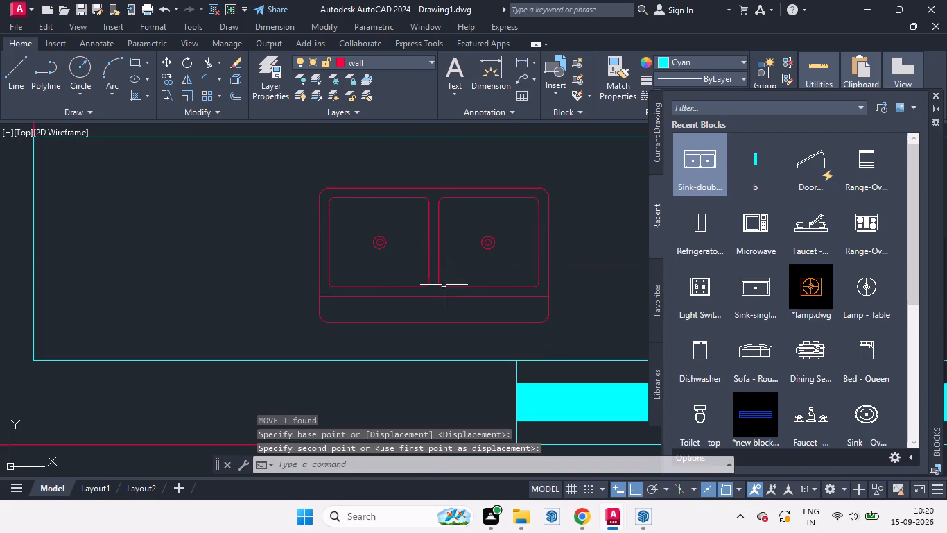
# Insert the Chair - Rocking block into the room east of the kitchen, near its south window.
pyautogui.scroll(-3, 437, 331)
pyautogui.moveTo(437, 353); pyautogui.dragTo(365, 357, button='middle')
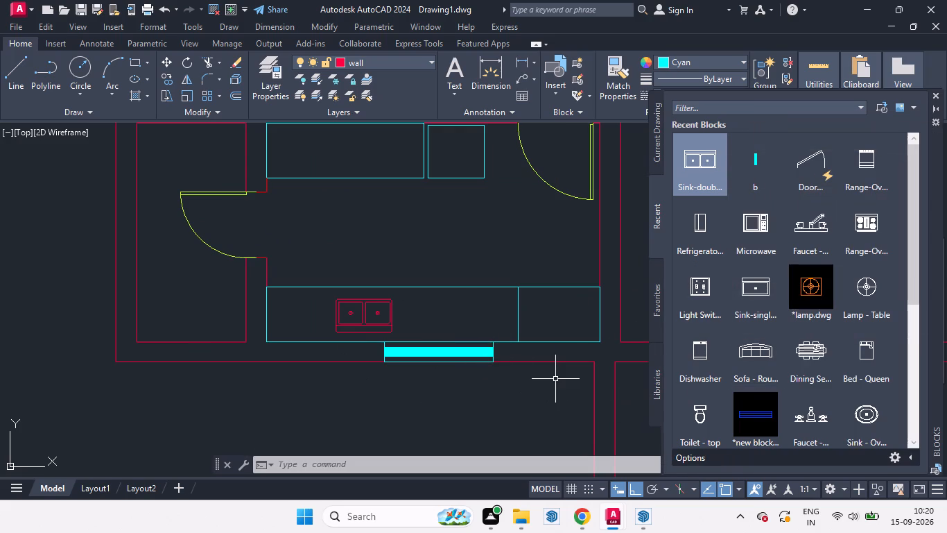
pyautogui.moveTo(555, 379); pyautogui.dragTo(403, 402, button='middle')
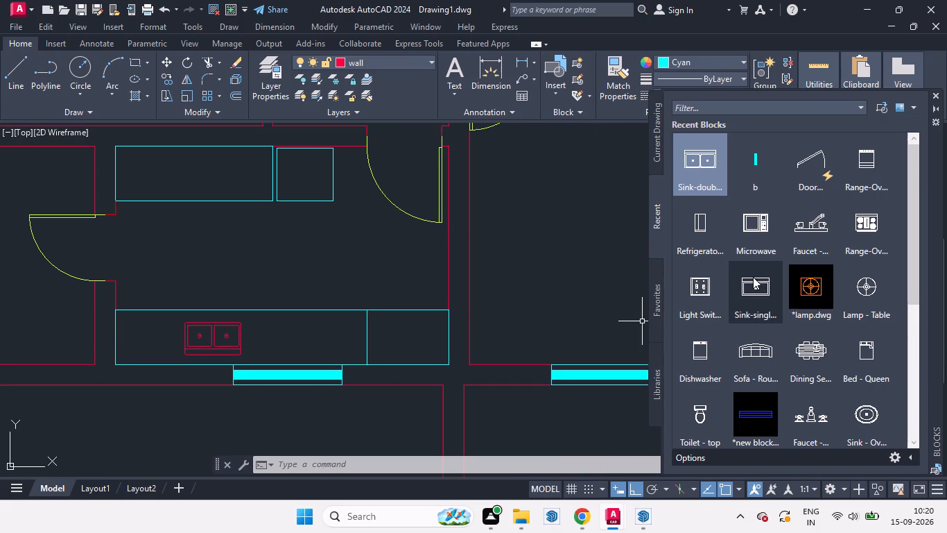
pyautogui.scroll(-2, 733, 348)
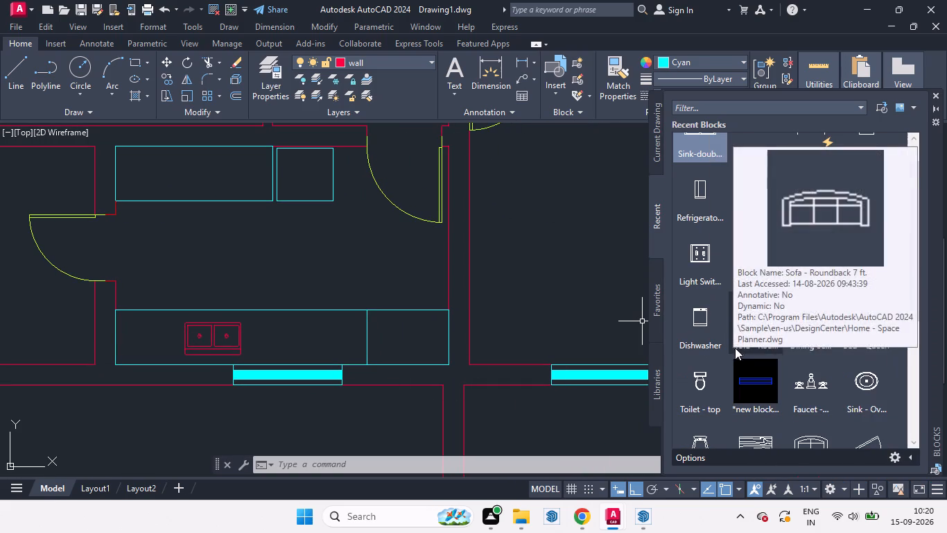
pyautogui.scroll(-5, 736, 346)
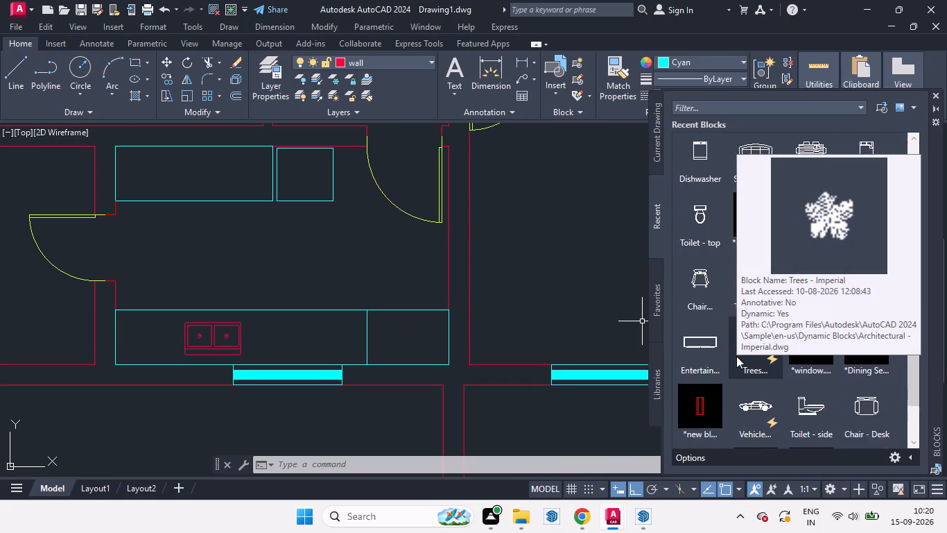
pyautogui.scroll(-1, 716, 358)
pyautogui.moveTo(693, 220); pyautogui.dragTo(642, 282)
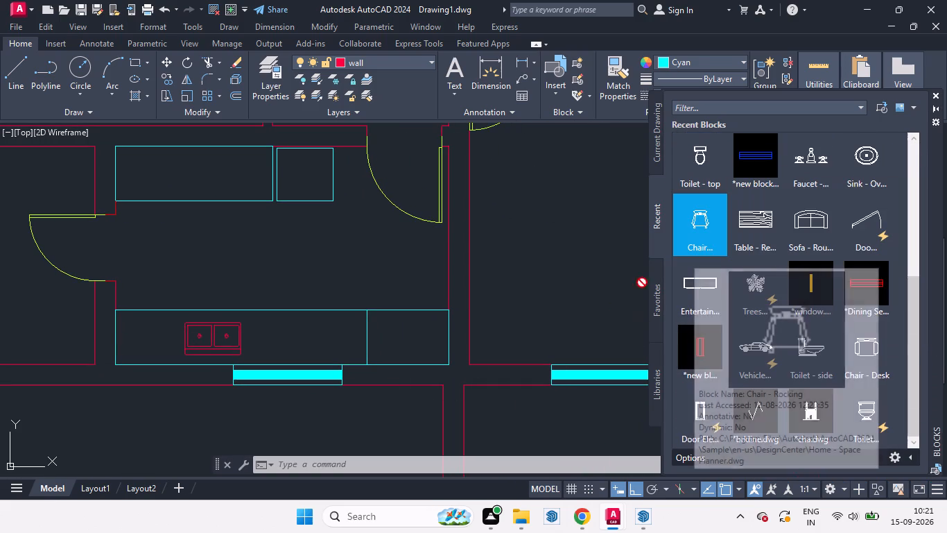
pyautogui.moveTo(642, 282); pyautogui.dragTo(540, 276)
pyautogui.scroll(-3, 536, 228)
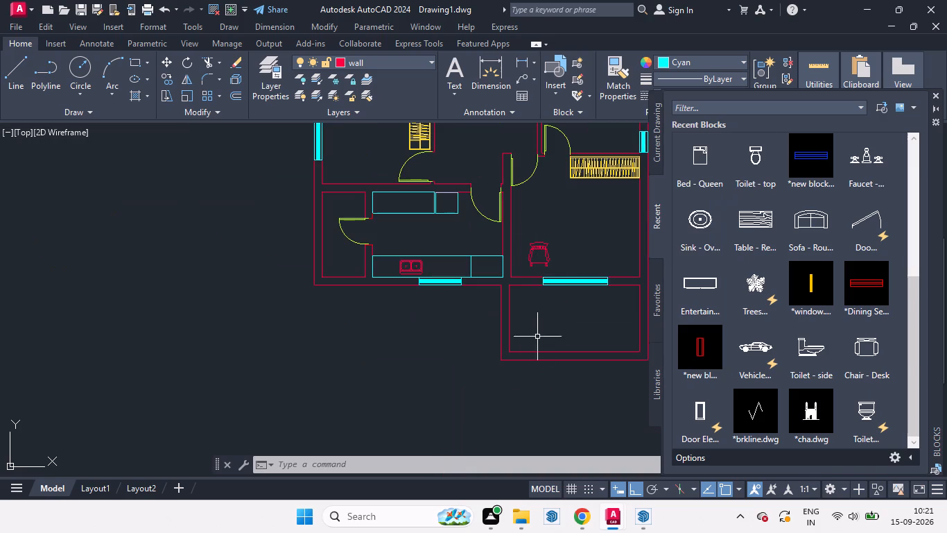
# Move the rocking chair about 6'-9" straight east within the room.
pyautogui.click(544, 245)
pyautogui.press('m')
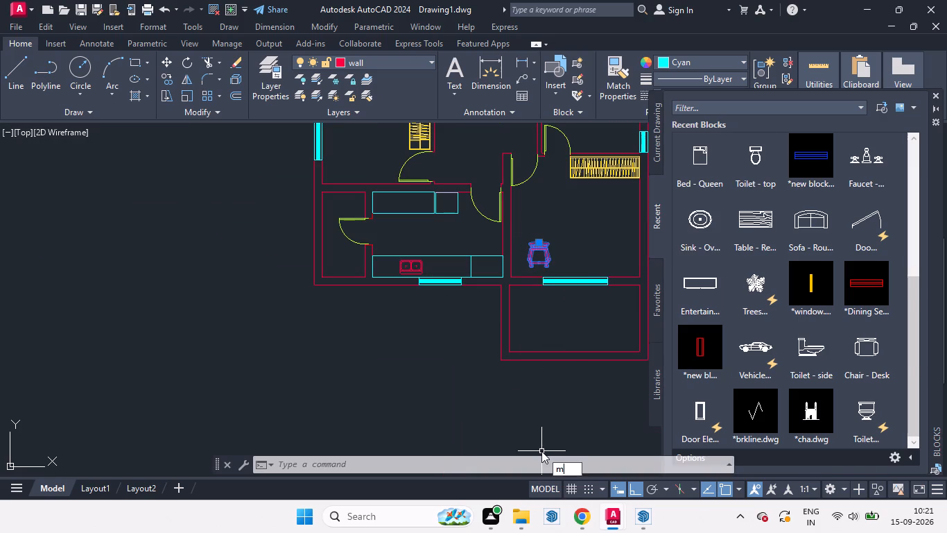
pyautogui.press('Return')
pyautogui.click(537, 260)
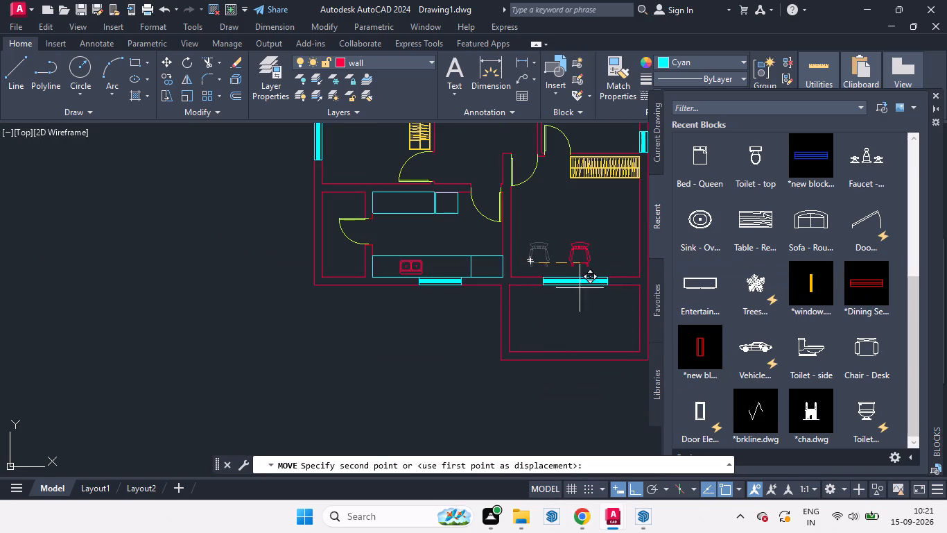
pyautogui.scroll(2, 610, 310)
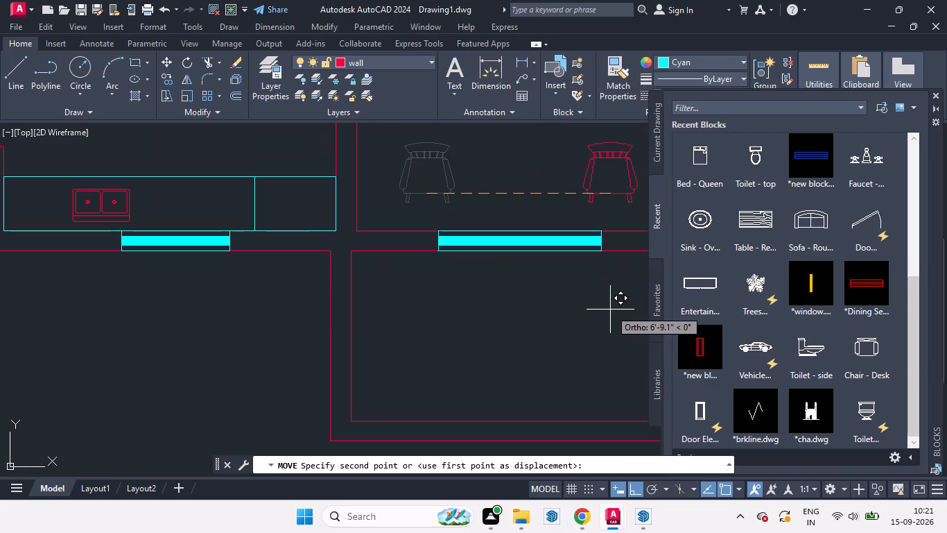
pyautogui.click(610, 310)
# Move the rocking chair about 5'-2" straight south, through the window wall into the small southern room.
pyautogui.scroll(-3, 501, 362)
pyautogui.click(524, 306)
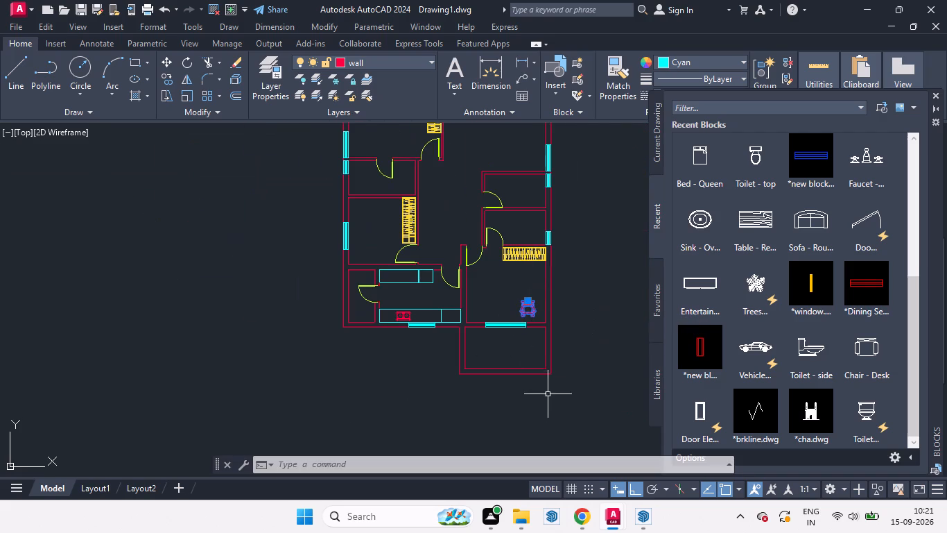
pyautogui.press('m')
pyautogui.press('Return')
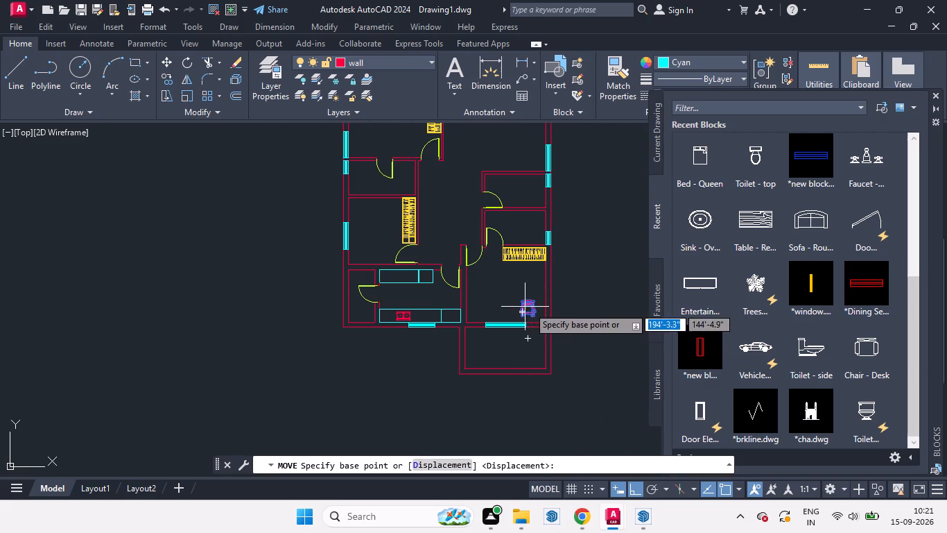
pyautogui.click(530, 307)
pyautogui.scroll(2, 528, 343)
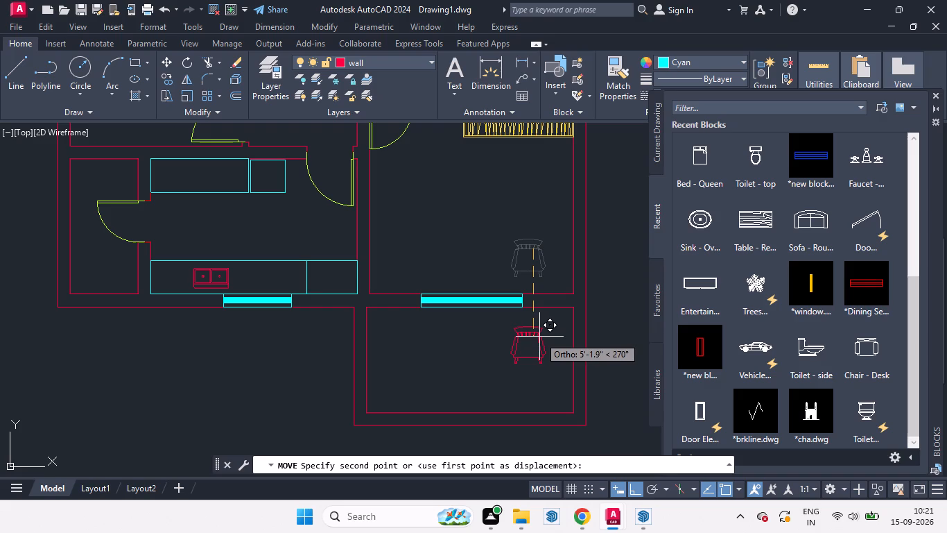
pyautogui.click(539, 337)
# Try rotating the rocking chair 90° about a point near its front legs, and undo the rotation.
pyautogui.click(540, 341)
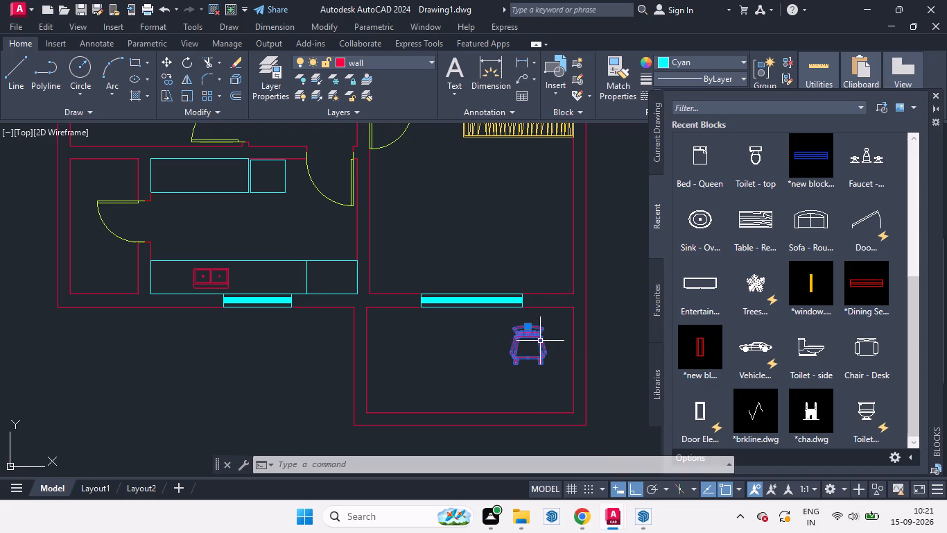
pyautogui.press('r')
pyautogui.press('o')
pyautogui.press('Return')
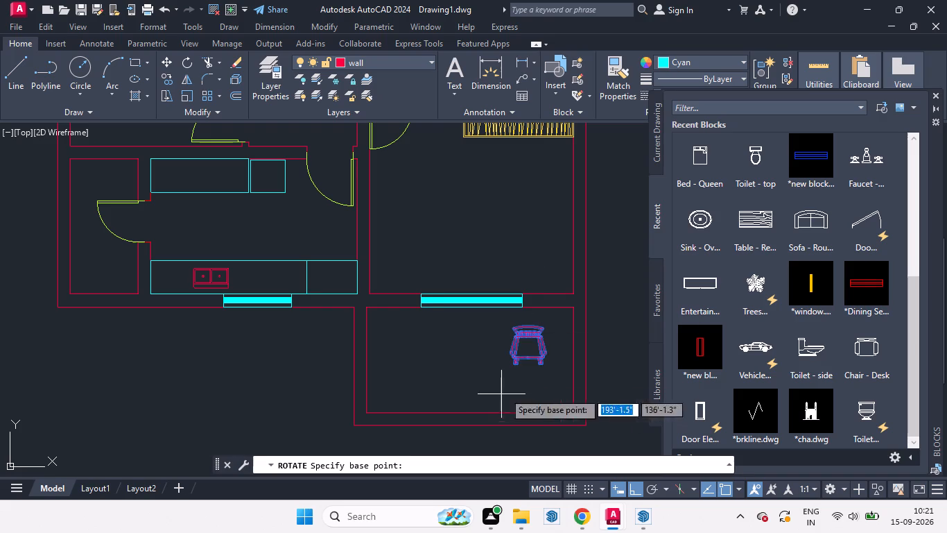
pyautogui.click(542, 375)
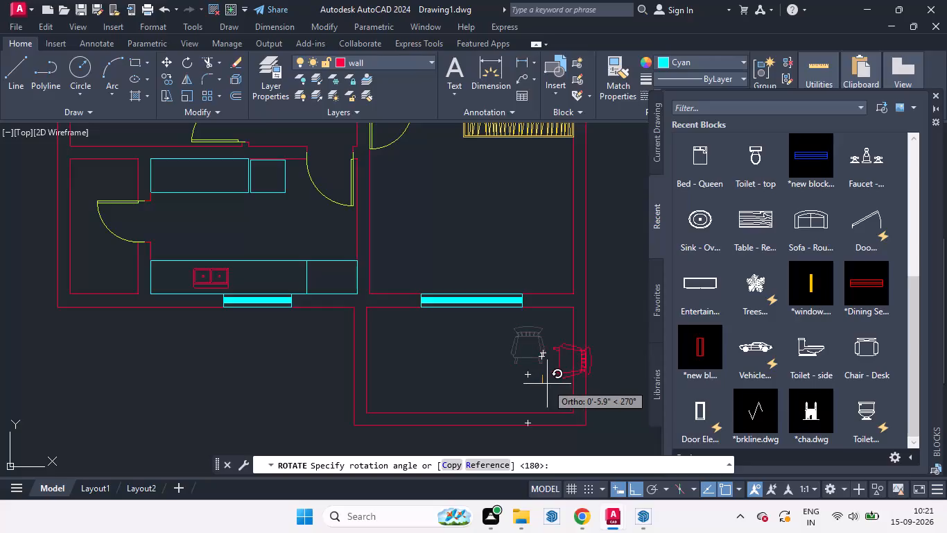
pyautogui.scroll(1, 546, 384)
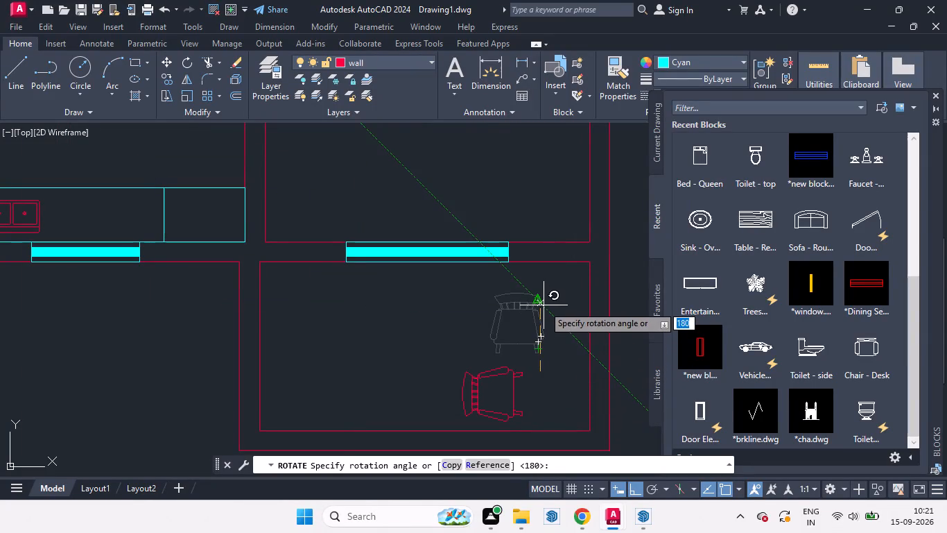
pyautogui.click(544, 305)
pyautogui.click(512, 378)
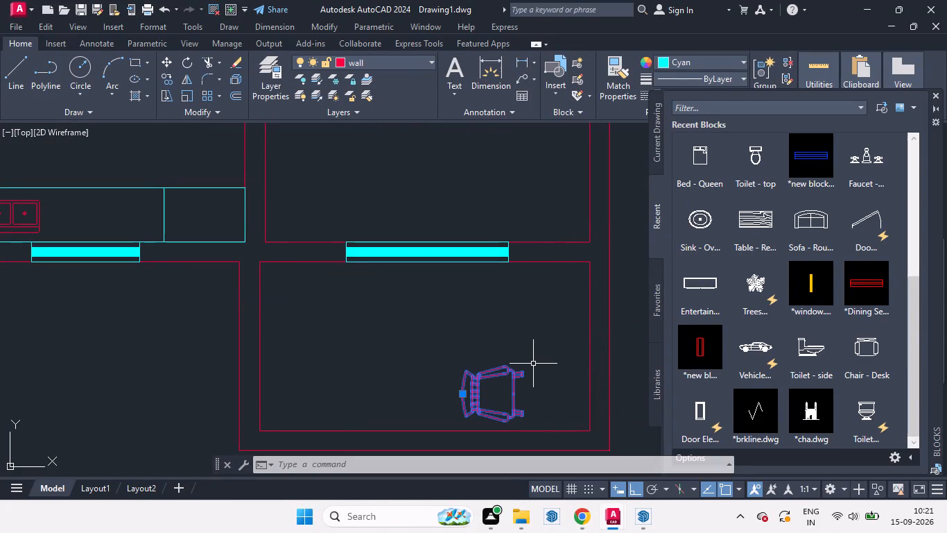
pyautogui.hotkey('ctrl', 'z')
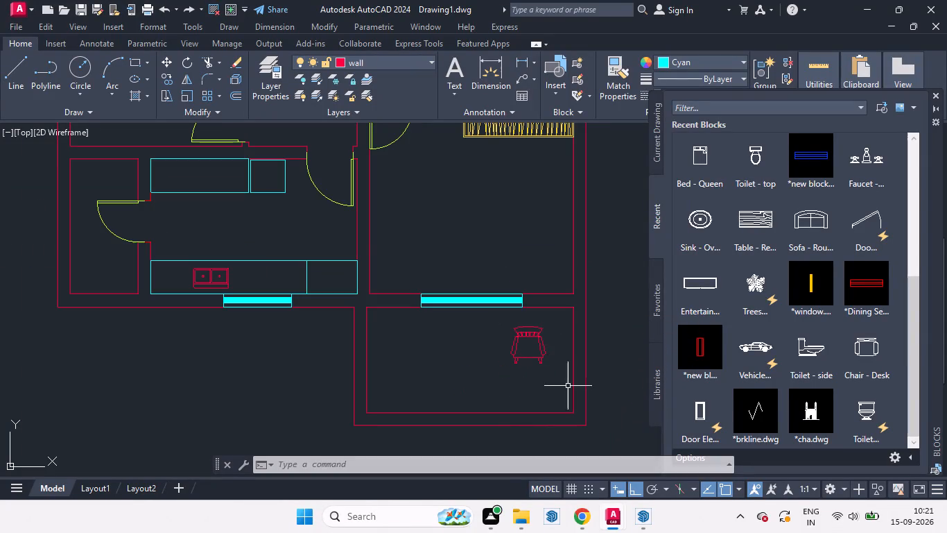
# Turn Ortho mode off and rotate the rocking chair slightly clockwise about a point just southwest of it.
pyautogui.scroll(-2, 568, 386)
pyautogui.scroll(2, 535, 370)
pyautogui.click(590, 370)
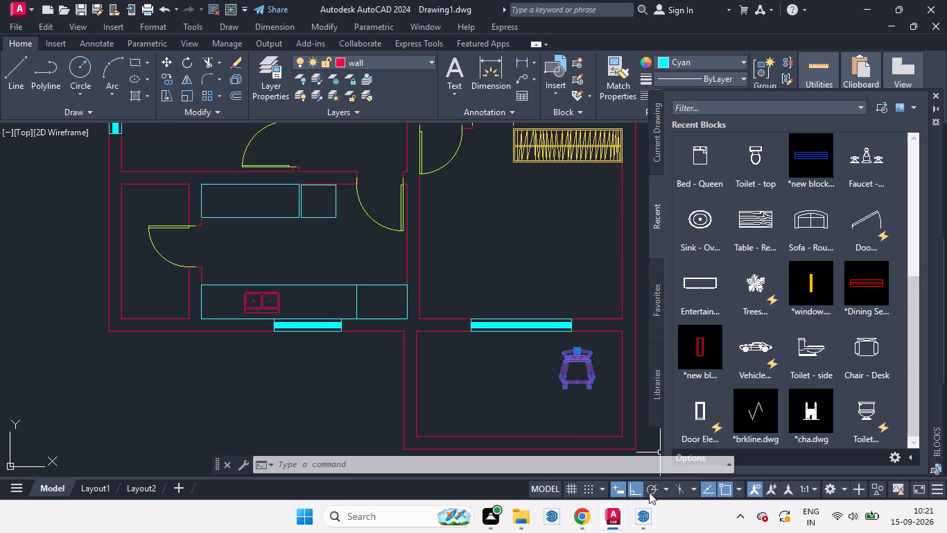
pyautogui.click(634, 489)
pyautogui.write('ro')
pyautogui.press('Return')
pyautogui.click(559, 400)
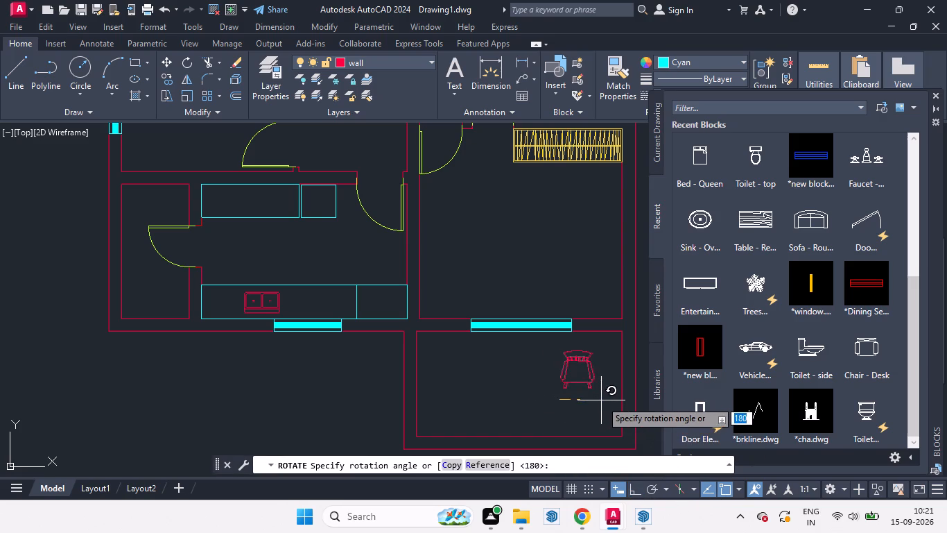
pyautogui.click(601, 421)
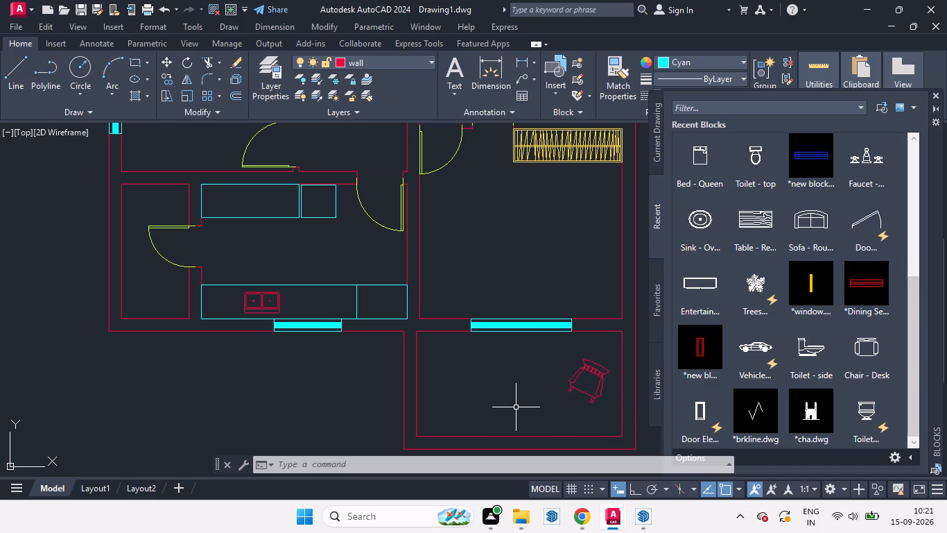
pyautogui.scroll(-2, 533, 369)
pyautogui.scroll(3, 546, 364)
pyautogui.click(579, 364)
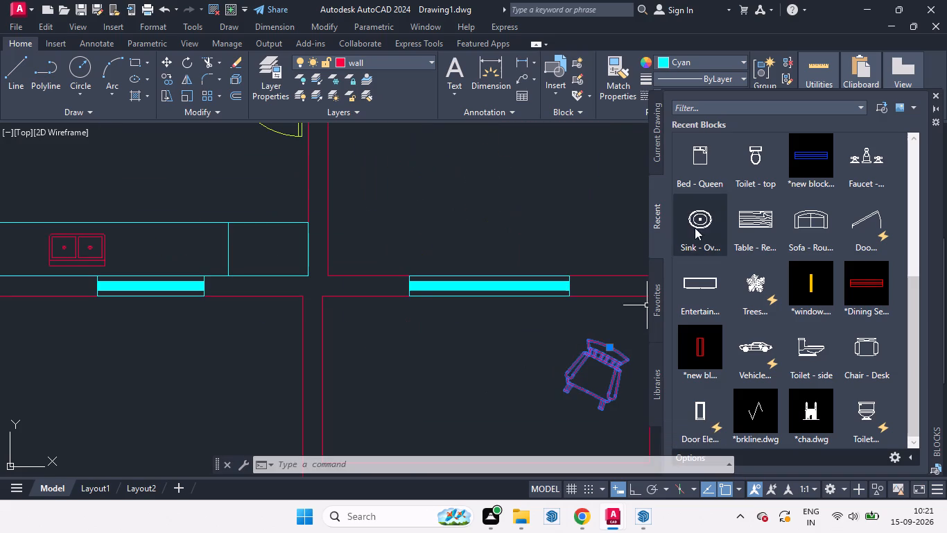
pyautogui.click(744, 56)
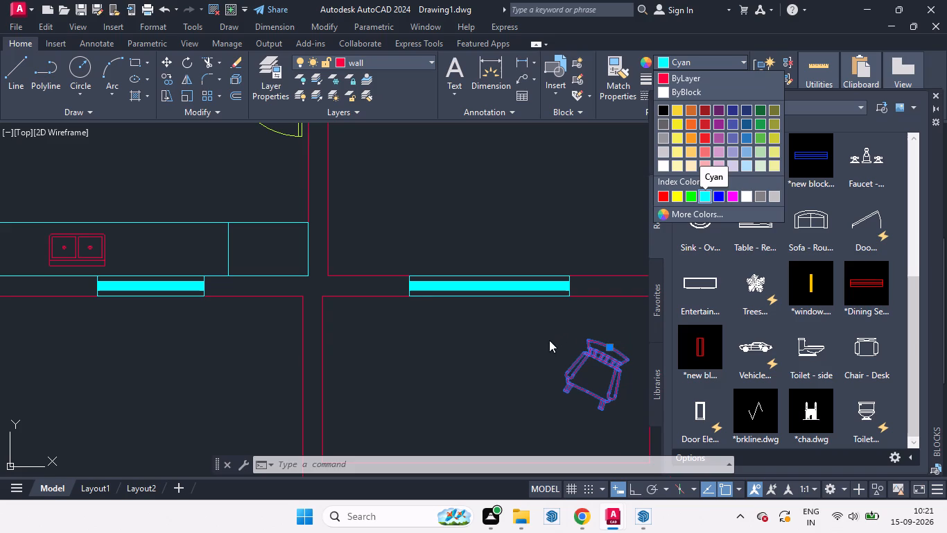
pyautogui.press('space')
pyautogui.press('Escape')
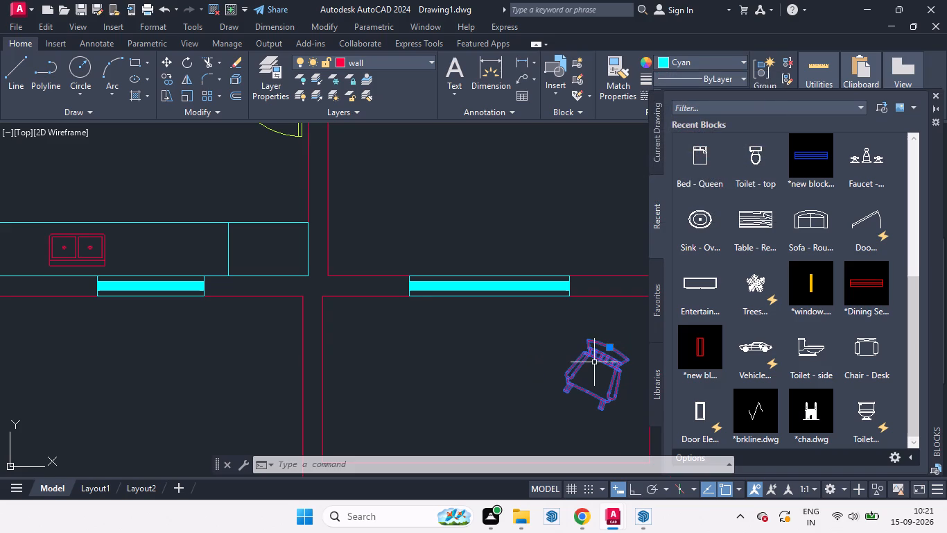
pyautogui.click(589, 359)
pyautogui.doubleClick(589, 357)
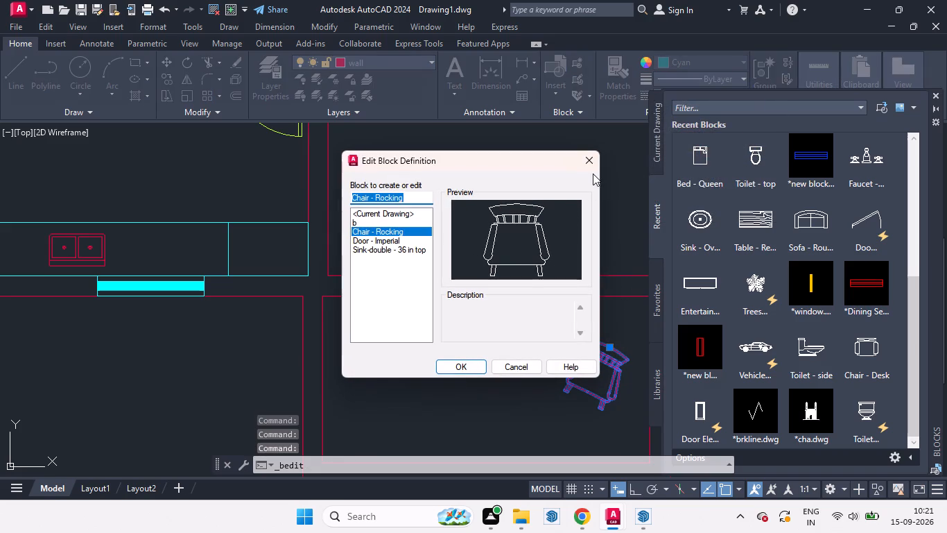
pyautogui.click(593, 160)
# Set the current object colour to Green.
pyautogui.click(741, 57)
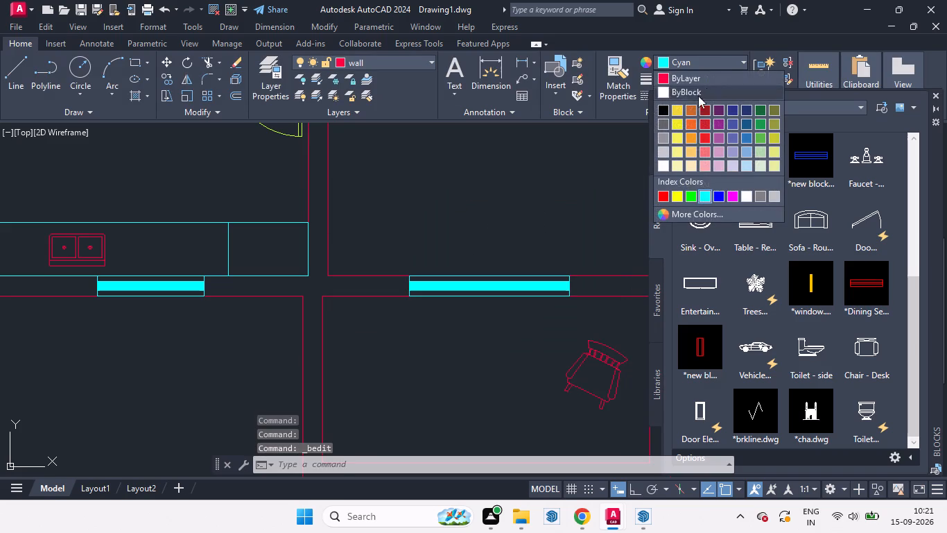
pyautogui.click(690, 198)
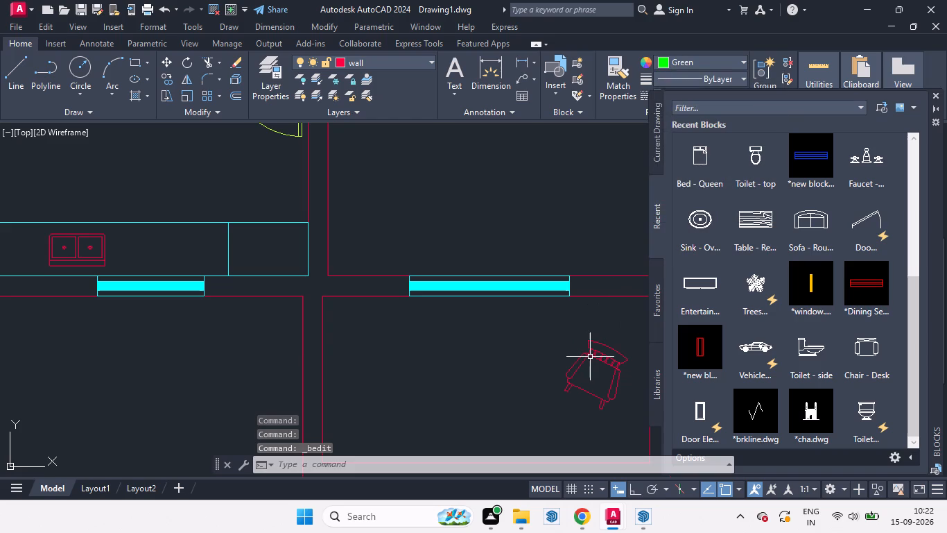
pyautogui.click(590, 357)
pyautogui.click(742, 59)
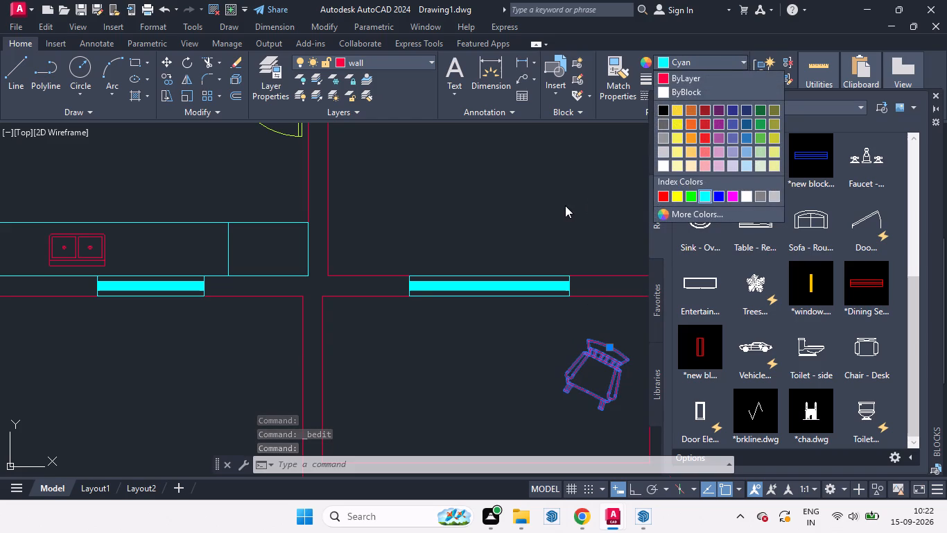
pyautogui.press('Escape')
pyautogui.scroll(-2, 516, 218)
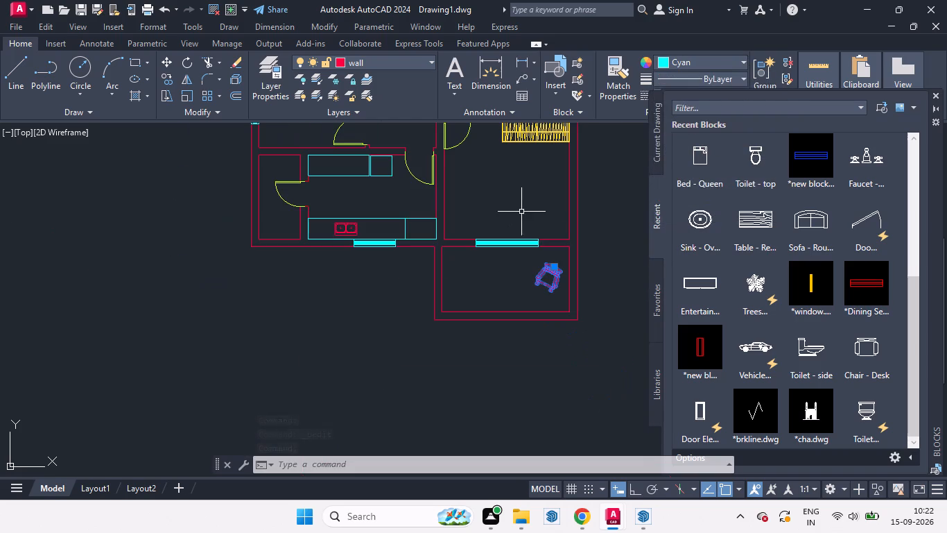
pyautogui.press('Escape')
# Move the tilted rocking chair about 10.5 inches northwest, away from the small southern room's east wall.
pyautogui.scroll(-1, 539, 366)
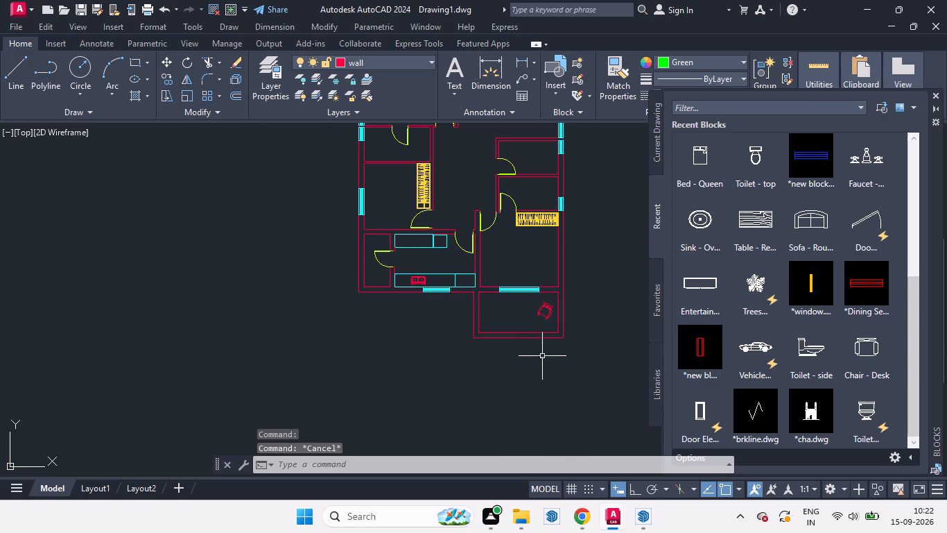
pyautogui.scroll(2, 537, 291)
pyautogui.click(551, 332)
pyautogui.press('m')
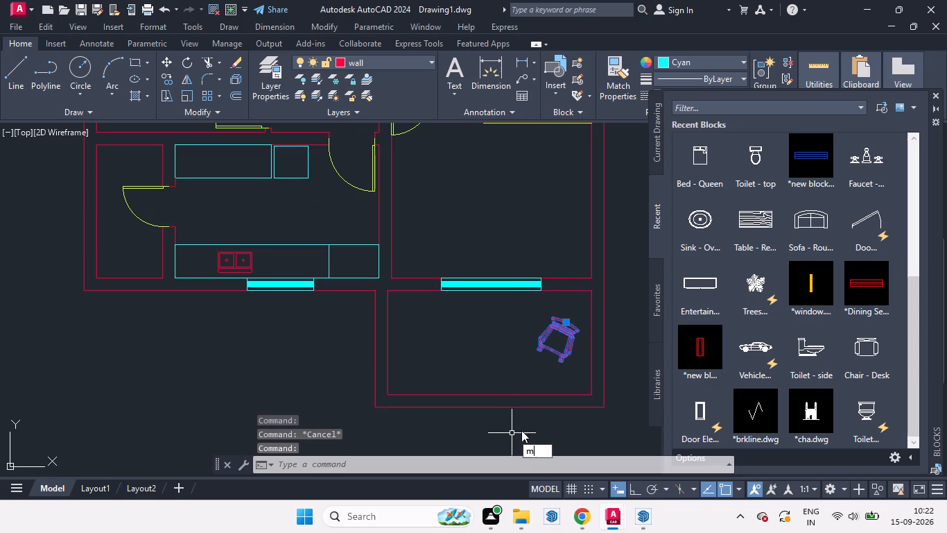
pyautogui.press('Return')
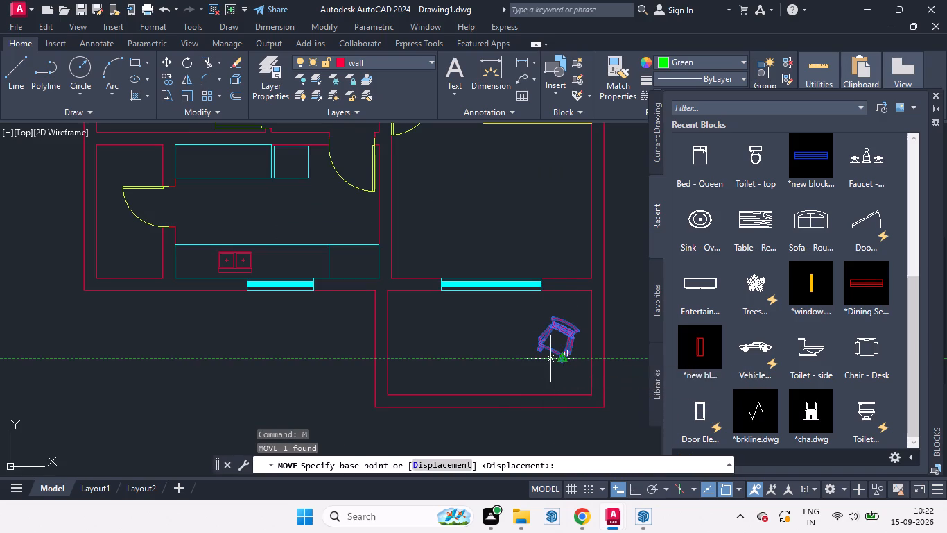
pyautogui.click(550, 364)
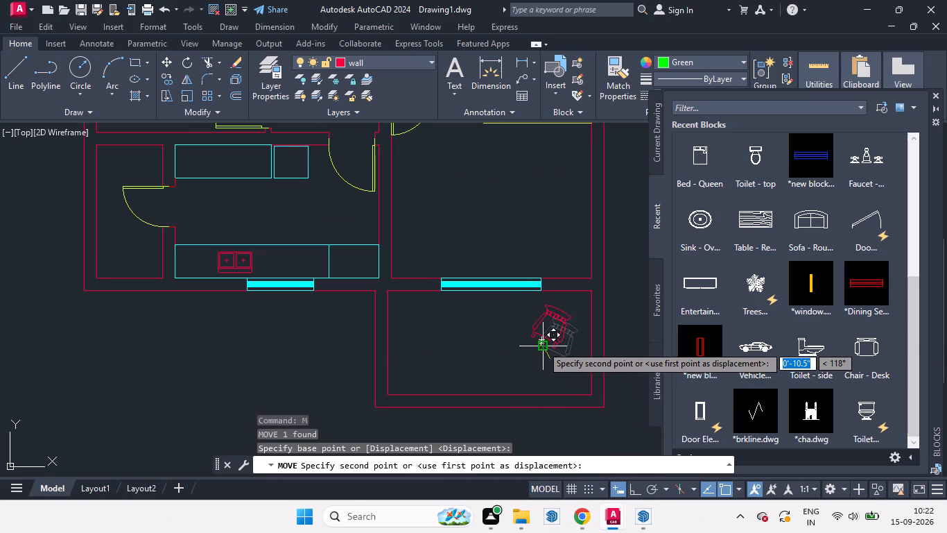
pyautogui.click(542, 346)
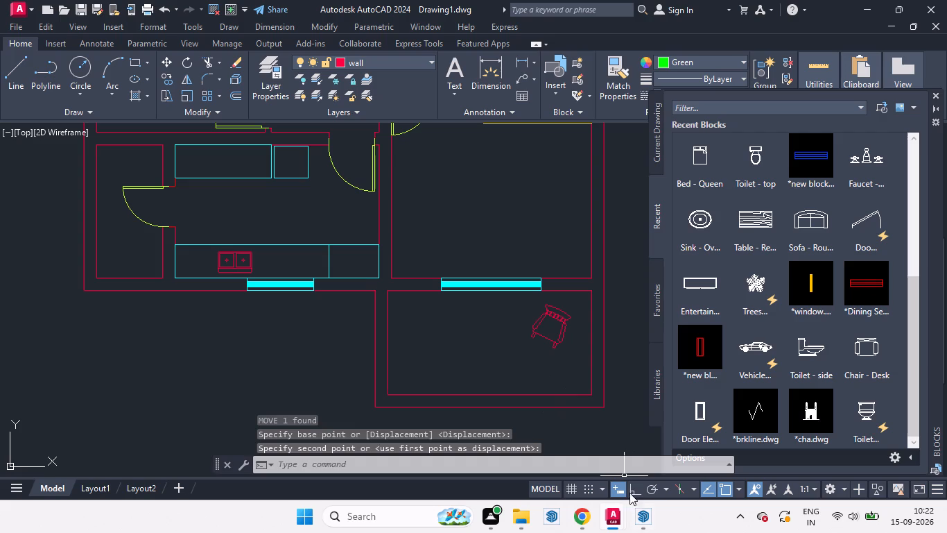
# Turn Ortho mode back on.
pyautogui.click(632, 491)
pyautogui.scroll(-2, 570, 360)
pyautogui.scroll(-2, 520, 402)
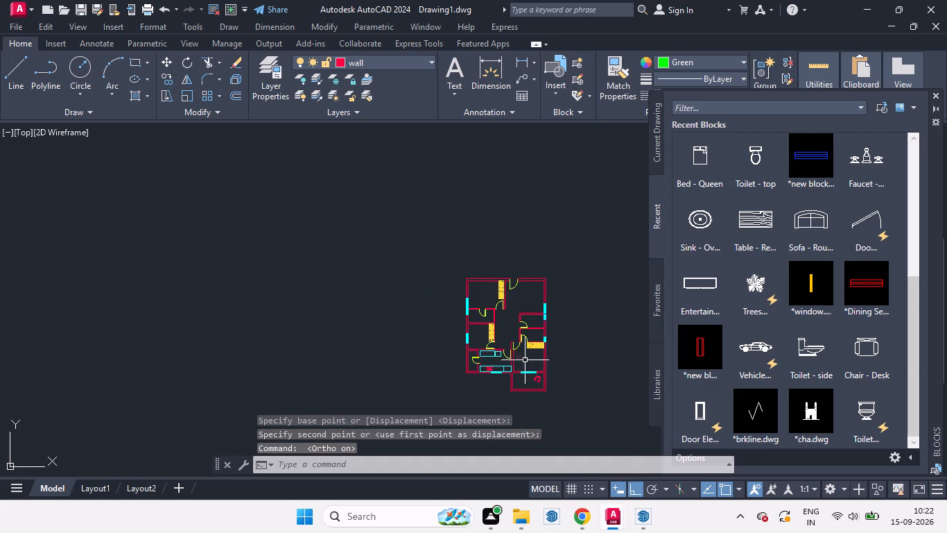
# Insert the dynamic toilet block from the recent blocks into the central hall and set its view to Elongated (Plan).
pyautogui.scroll(2, 532, 360)
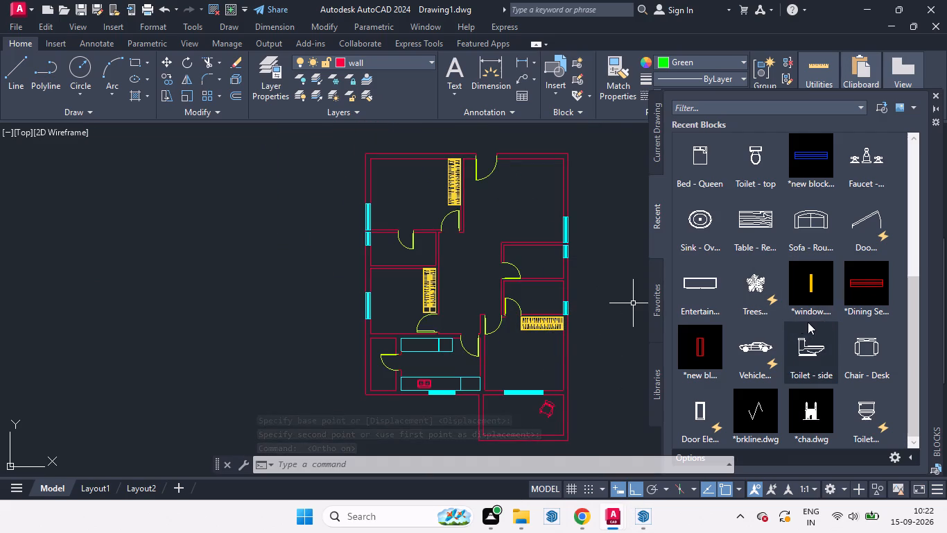
pyautogui.scroll(-3, 794, 321)
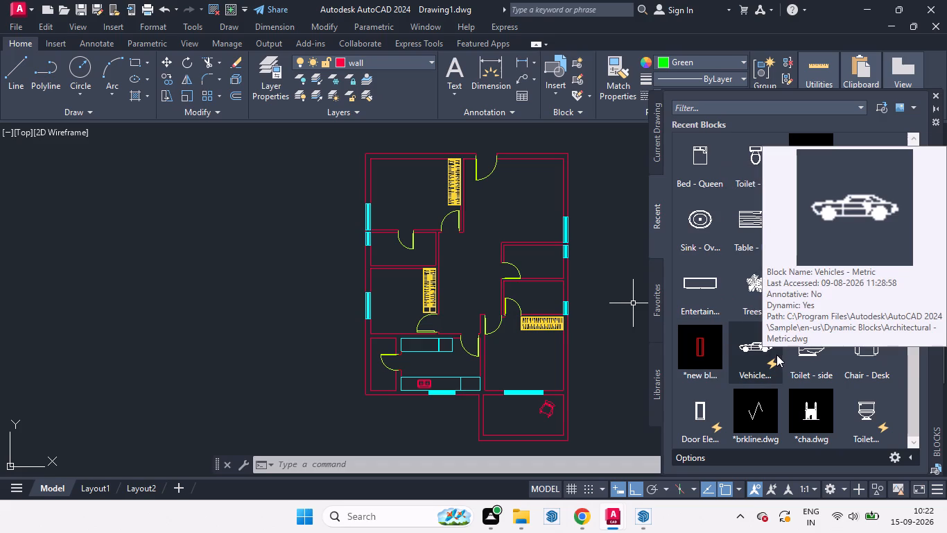
pyautogui.moveTo(870, 407); pyautogui.dragTo(564, 350)
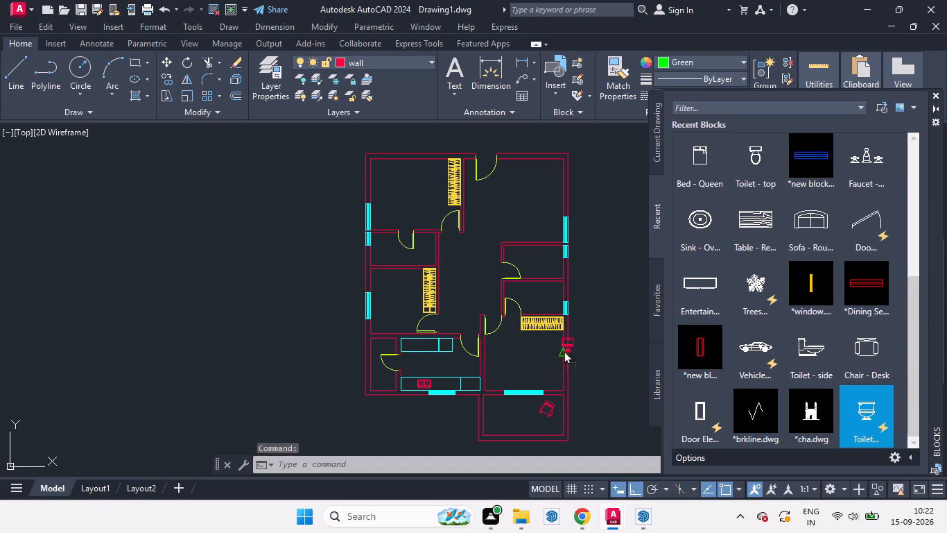
pyautogui.moveTo(564, 350); pyautogui.dragTo(468, 278)
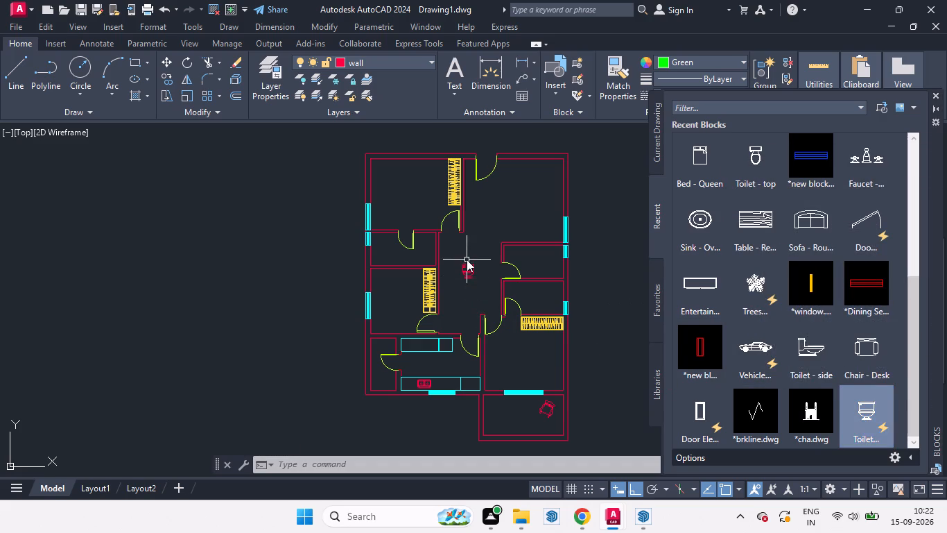
pyautogui.scroll(3, 468, 259)
pyautogui.click(463, 285)
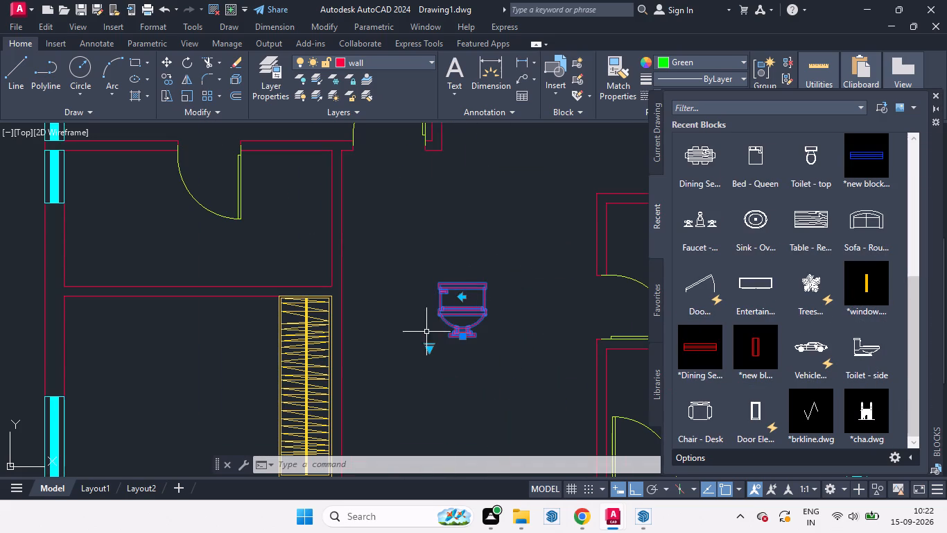
pyautogui.click(431, 349)
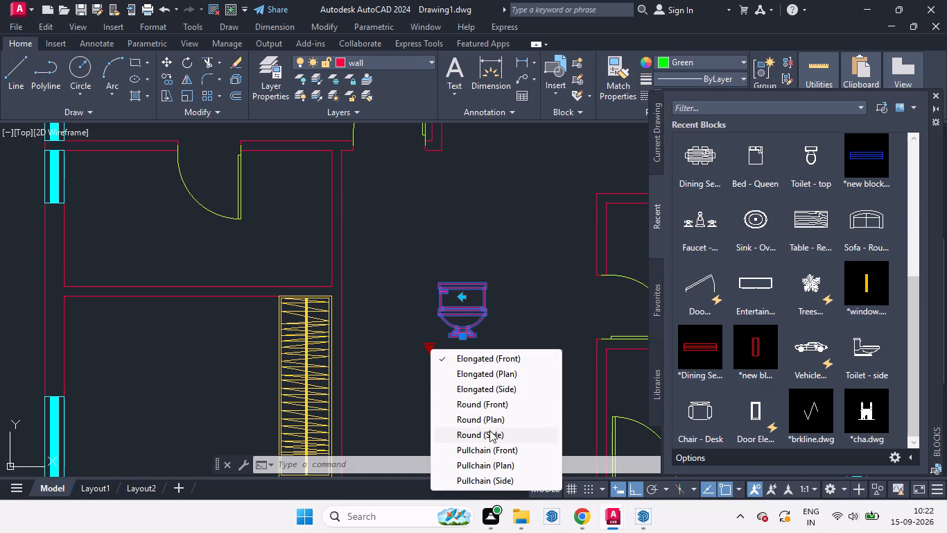
pyautogui.click(481, 373)
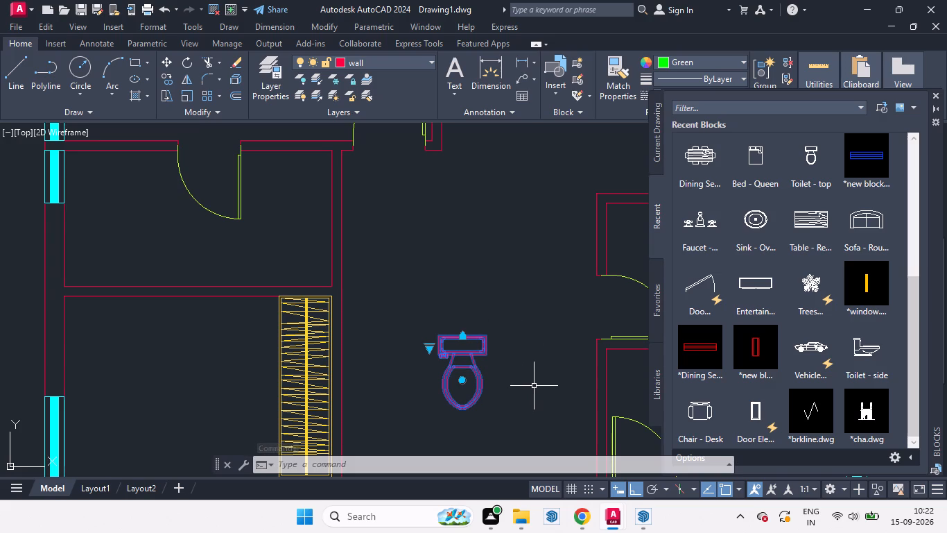
# Rotate the toilet 90° counterclockwise about a point just off its northwest corner.
pyautogui.write('ro')
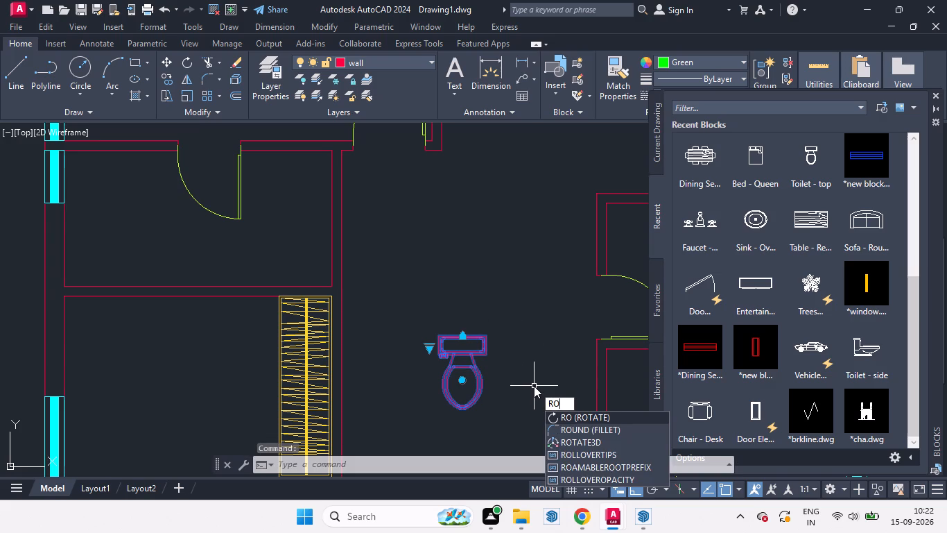
pyautogui.press('Return')
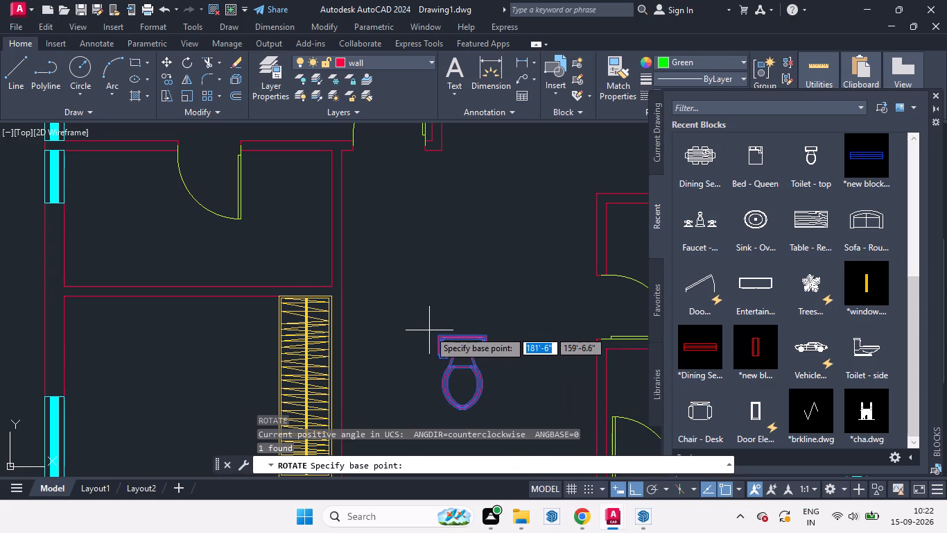
pyautogui.click(429, 330)
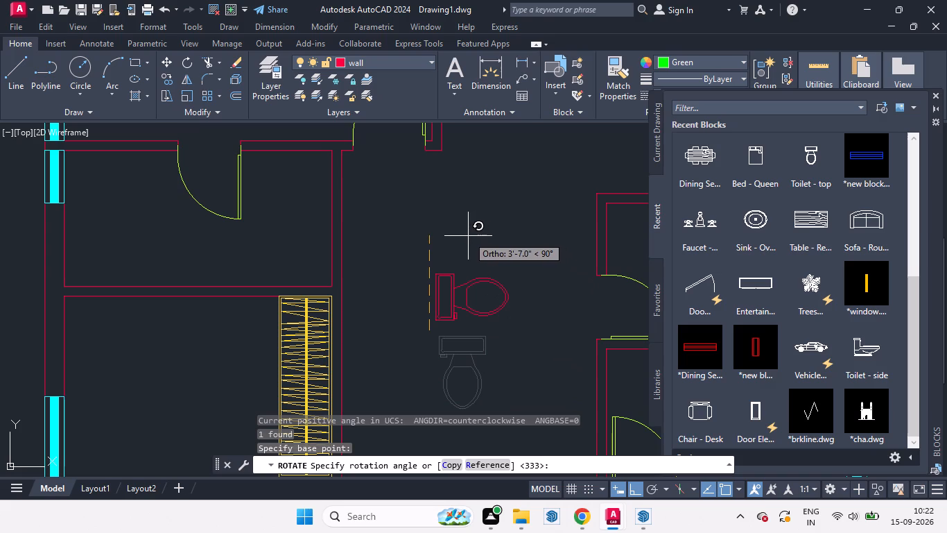
pyautogui.click(472, 208)
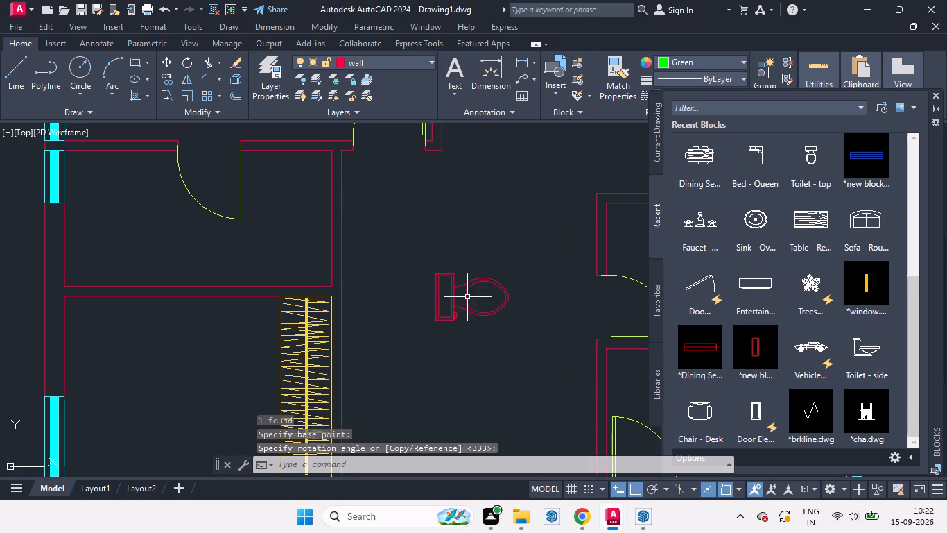
# Move the toilet by the midpoint of its tank's back to the midpoint of the upper eastern bathroom's short west wall.
pyautogui.click(467, 296)
pyautogui.scroll(-2, 482, 337)
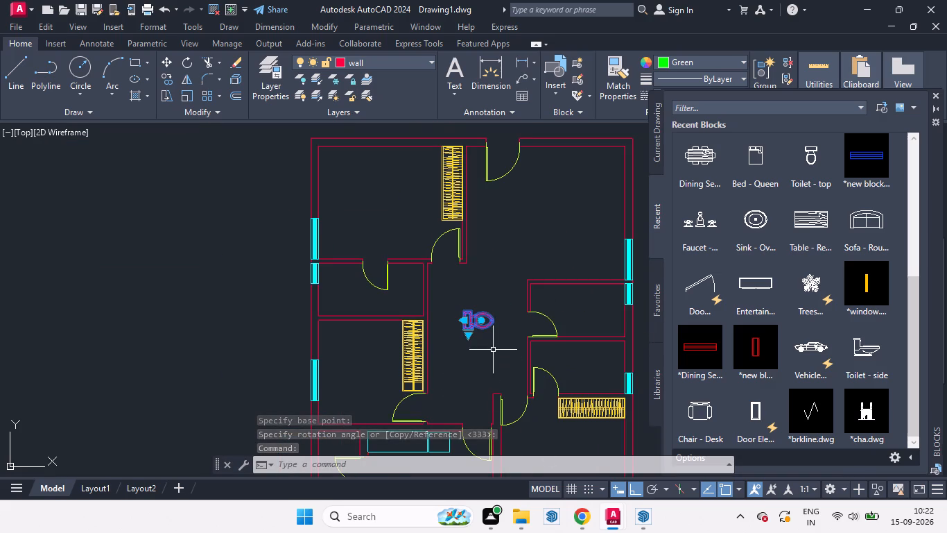
pyautogui.press('m')
pyautogui.press('Return')
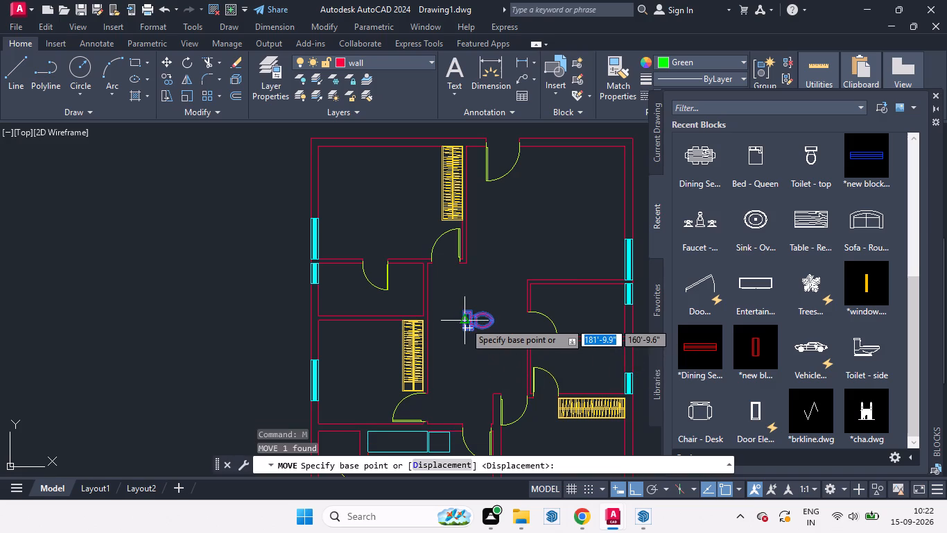
pyautogui.scroll(2, 464, 322)
pyautogui.click(458, 319)
pyautogui.scroll(-2, 444, 341)
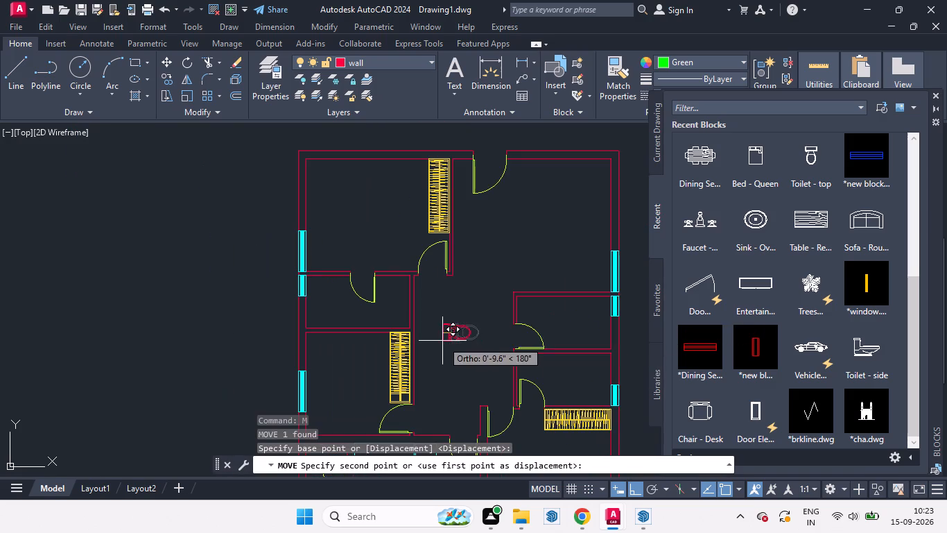
pyautogui.scroll(2, 516, 307)
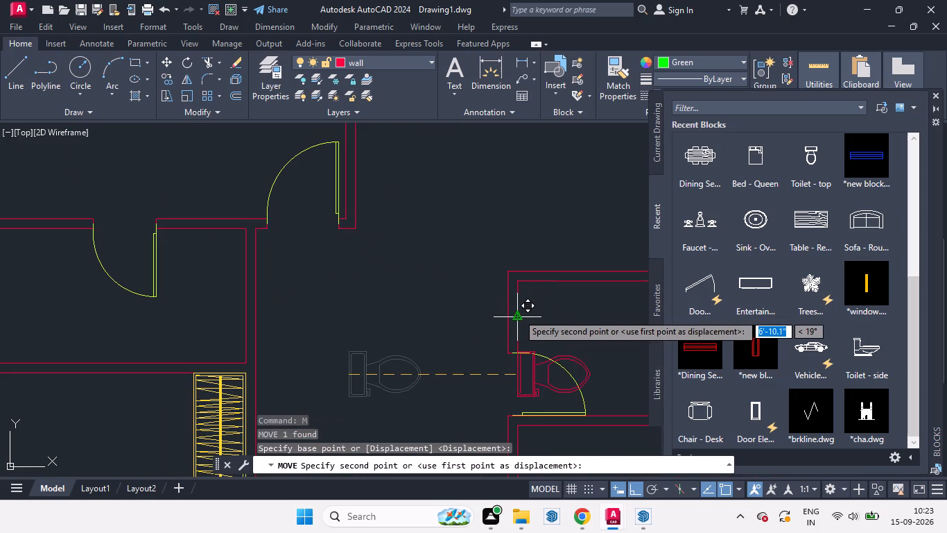
pyautogui.click(518, 314)
pyautogui.scroll(-2, 489, 301)
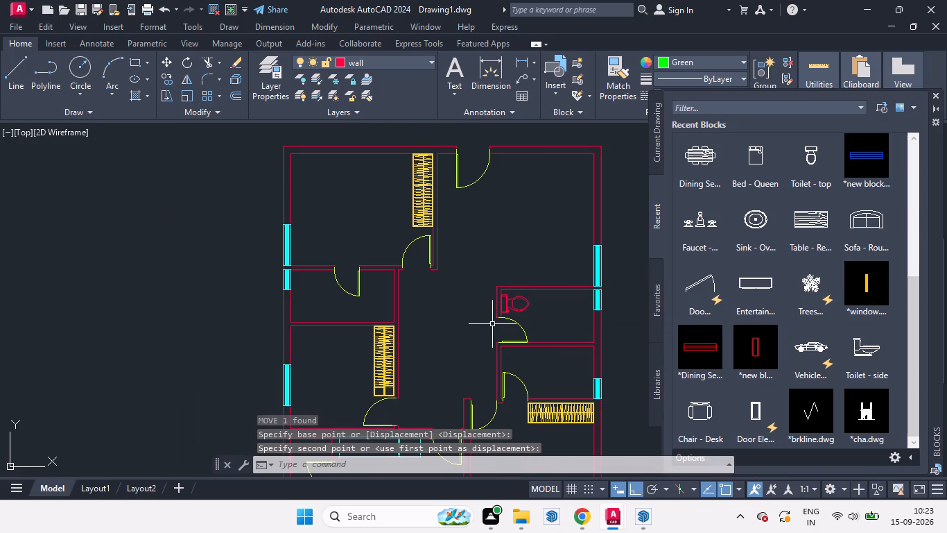
# Put the toilet in the upper eastern bathroom on the door layer.
pyautogui.scroll(1, 505, 344)
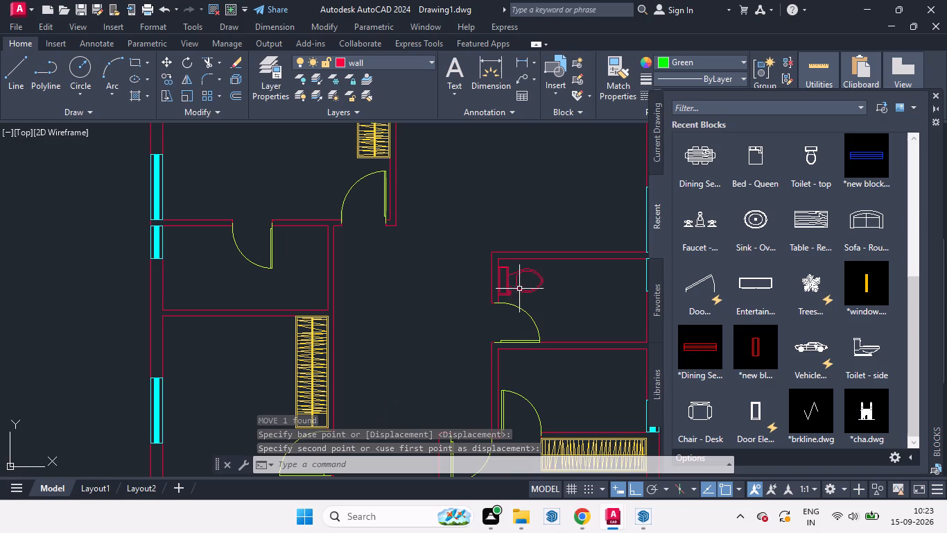
pyautogui.click(517, 282)
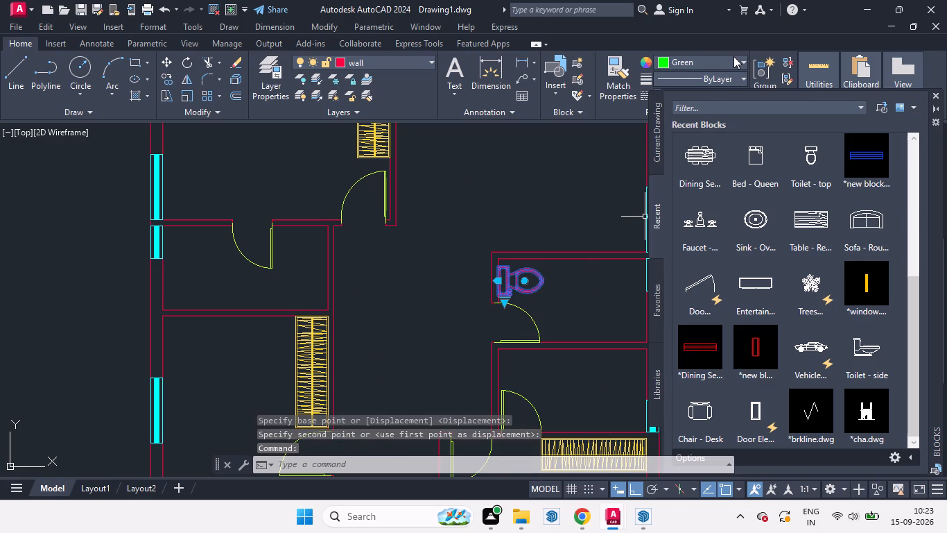
pyautogui.click(733, 56)
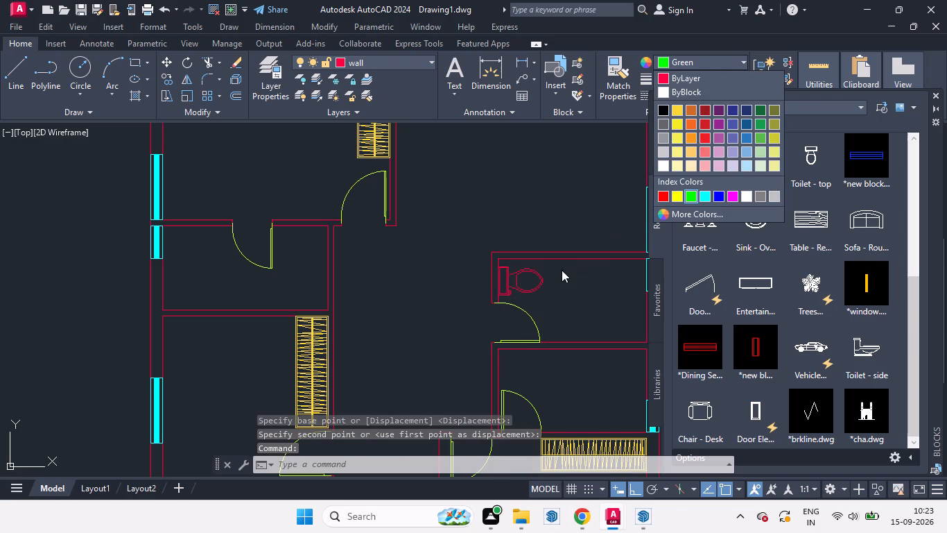
pyautogui.scroll(-2, 539, 218)
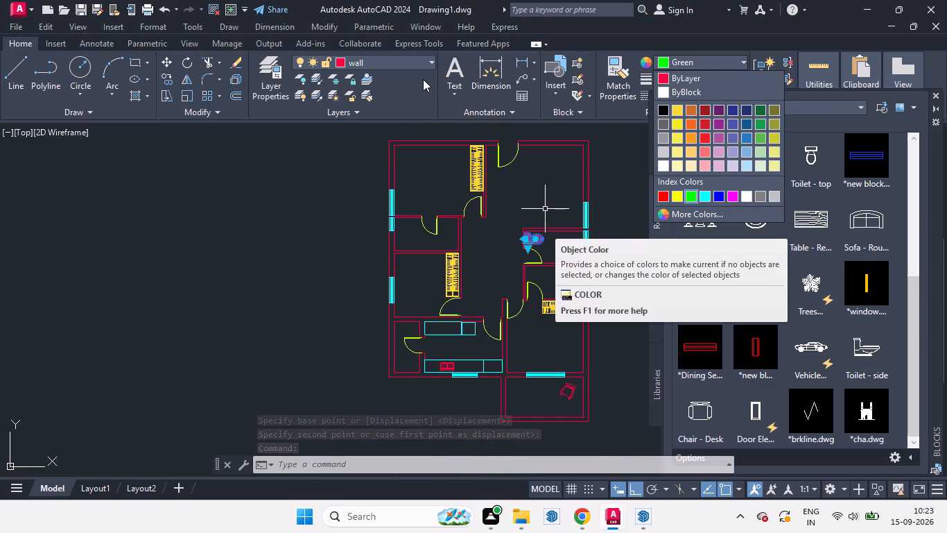
pyautogui.click(428, 64)
pyautogui.click(427, 59)
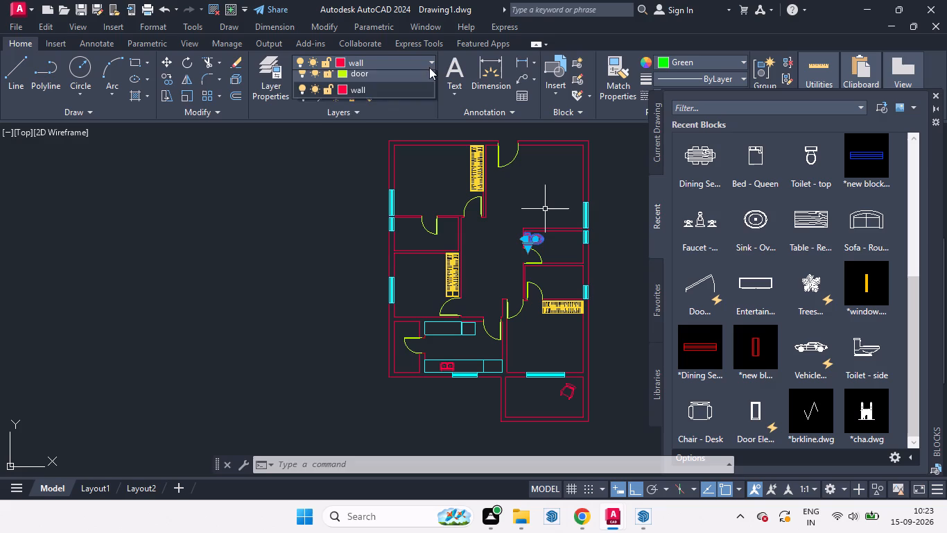
pyautogui.click(381, 96)
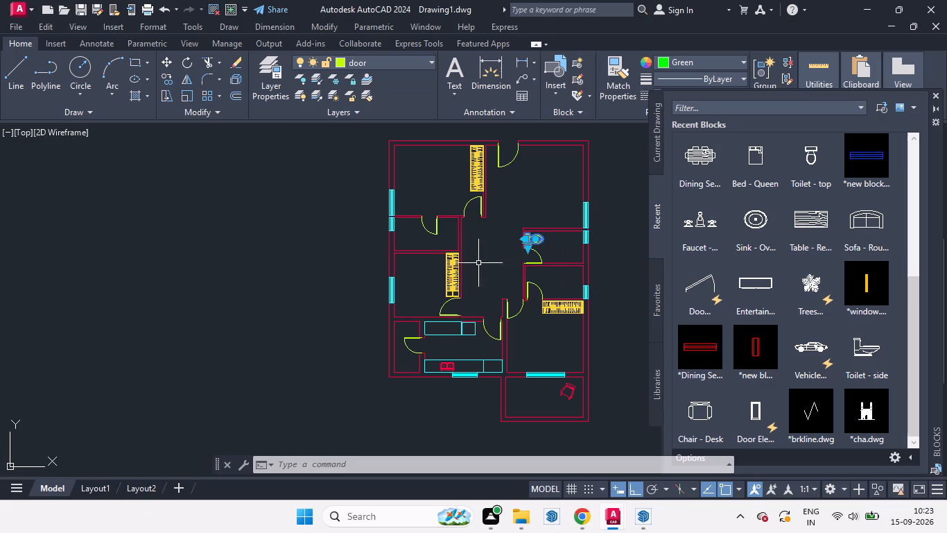
pyautogui.press('Escape')
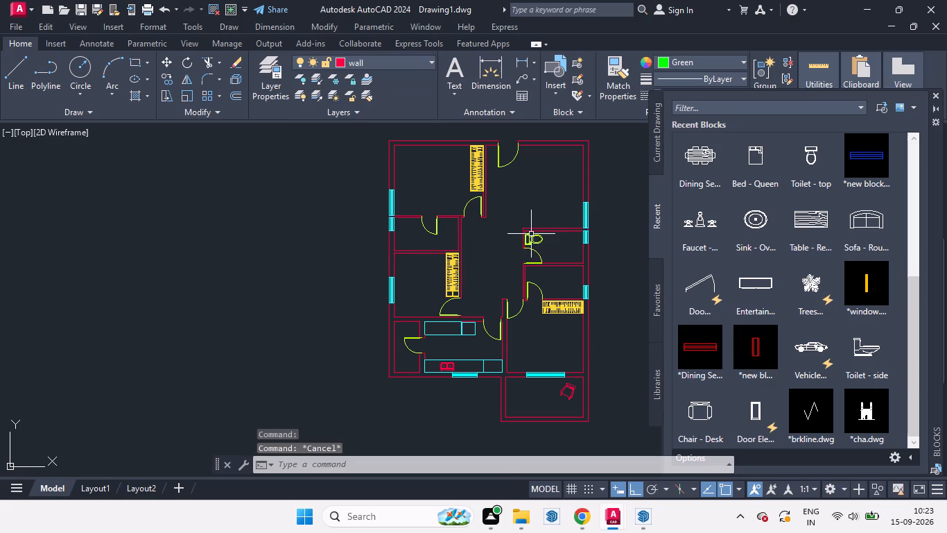
# Copy the toilet about 5'-5" straight south, against the west wall of the lower eastern bathroom.
pyautogui.scroll(3, 531, 234)
pyautogui.click(534, 242)
pyautogui.scroll(-2, 537, 221)
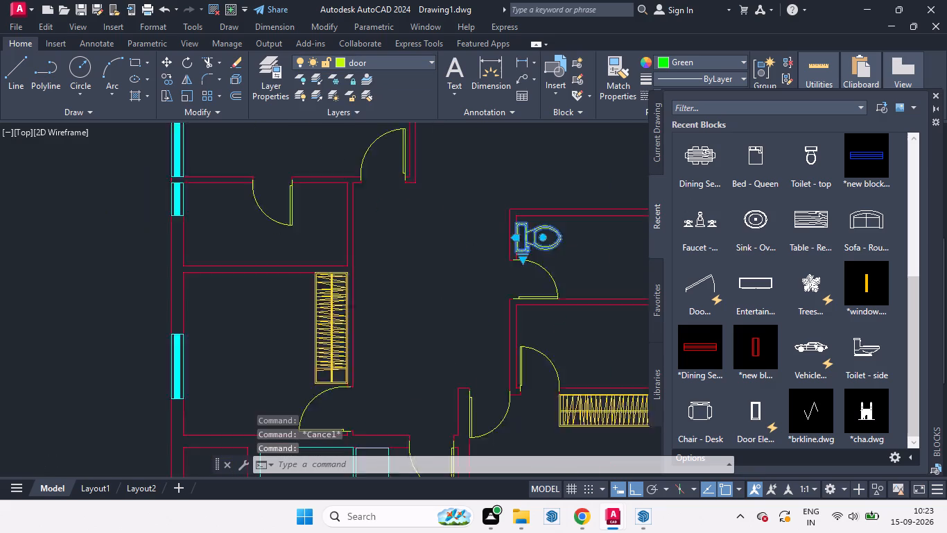
pyautogui.scroll(-1, 547, 211)
pyautogui.scroll(2, 556, 264)
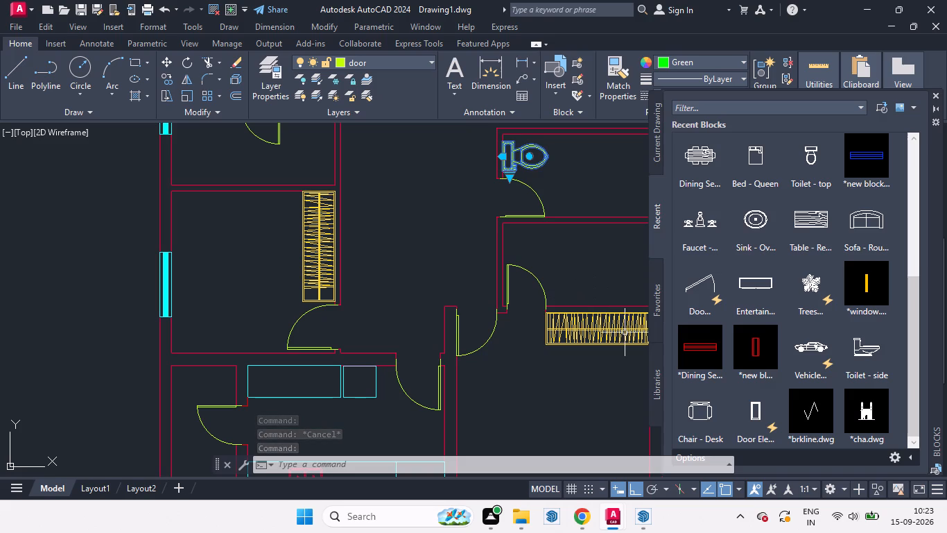
pyautogui.press('c')
pyautogui.press('o')
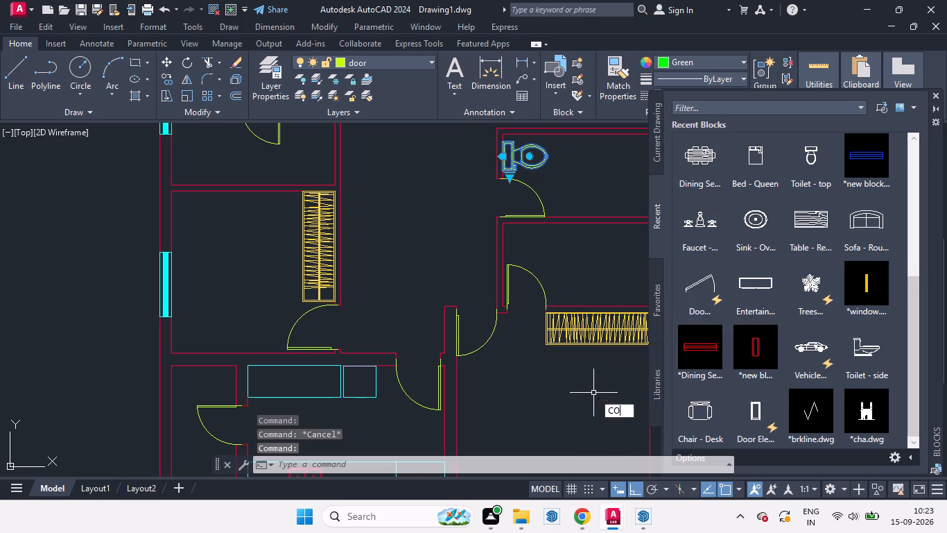
pyautogui.press('Return')
pyautogui.scroll(2, 500, 153)
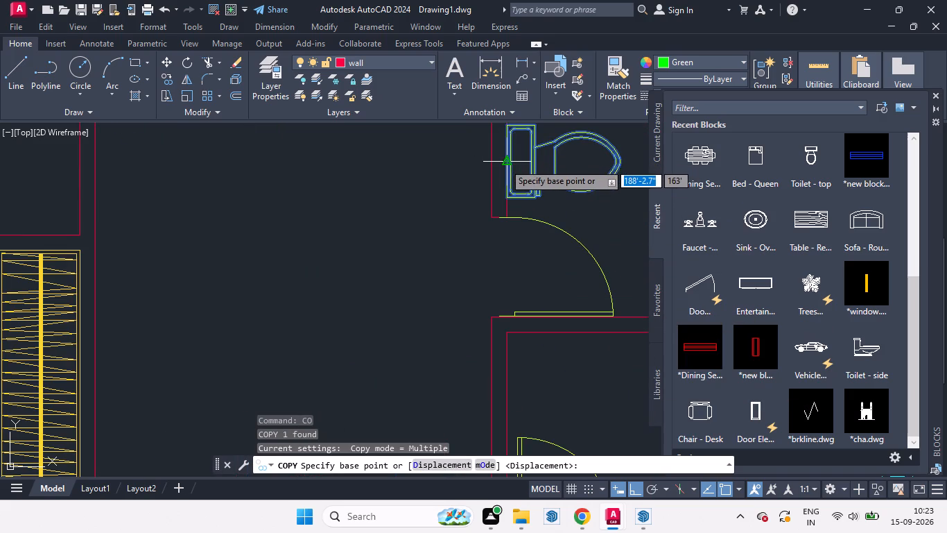
pyautogui.click(504, 163)
pyautogui.scroll(-2, 515, 204)
pyautogui.scroll(2, 507, 276)
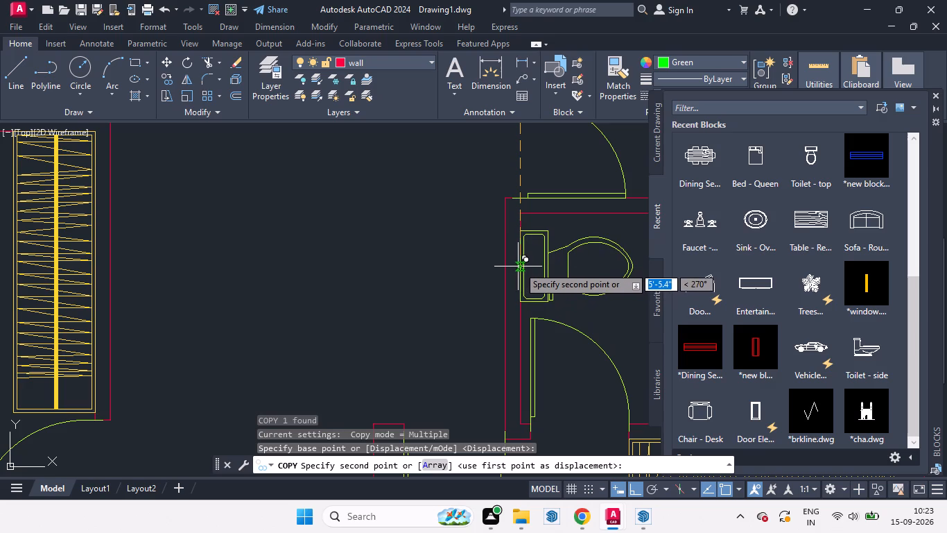
pyautogui.click(519, 266)
pyautogui.scroll(-2, 494, 246)
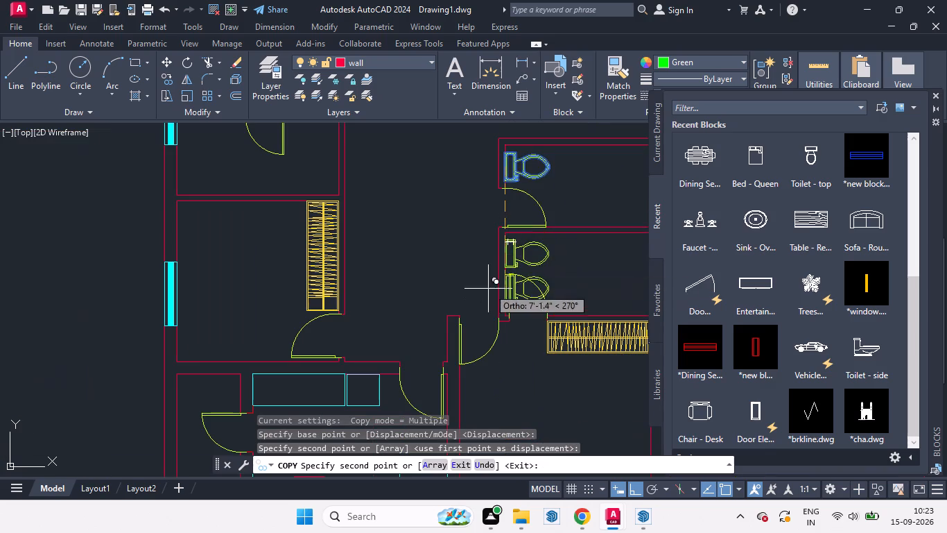
pyautogui.press('space')
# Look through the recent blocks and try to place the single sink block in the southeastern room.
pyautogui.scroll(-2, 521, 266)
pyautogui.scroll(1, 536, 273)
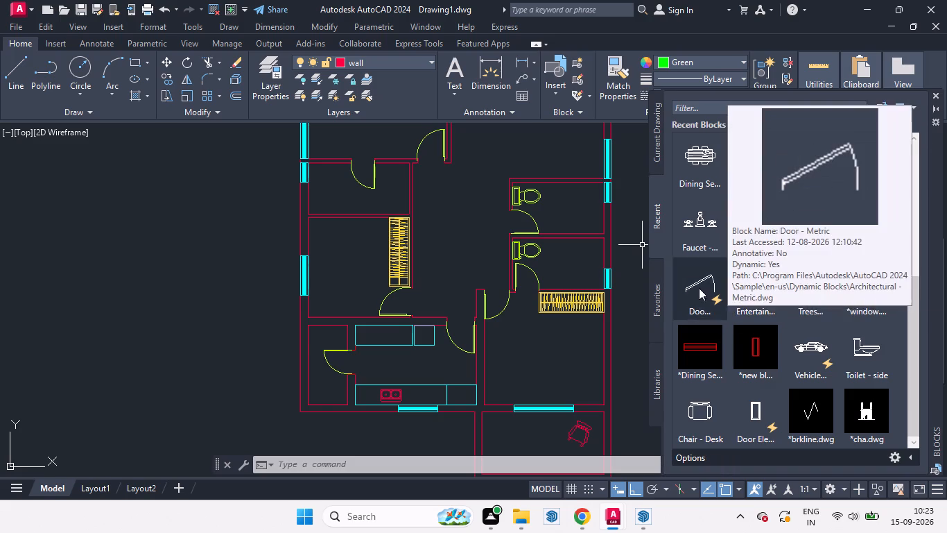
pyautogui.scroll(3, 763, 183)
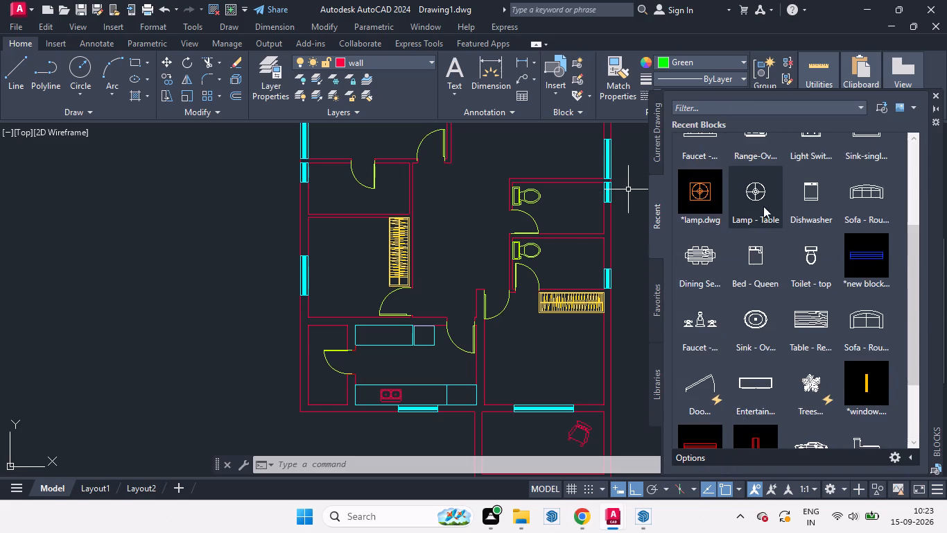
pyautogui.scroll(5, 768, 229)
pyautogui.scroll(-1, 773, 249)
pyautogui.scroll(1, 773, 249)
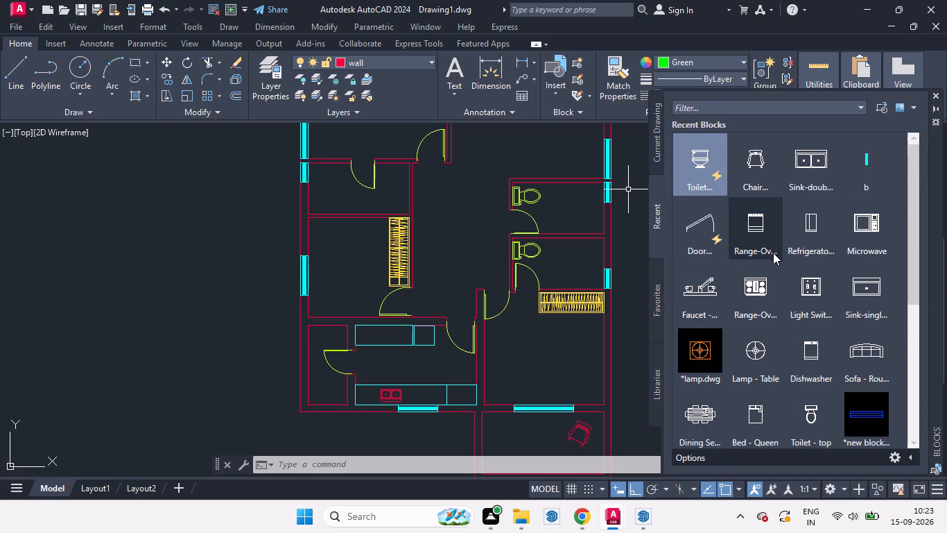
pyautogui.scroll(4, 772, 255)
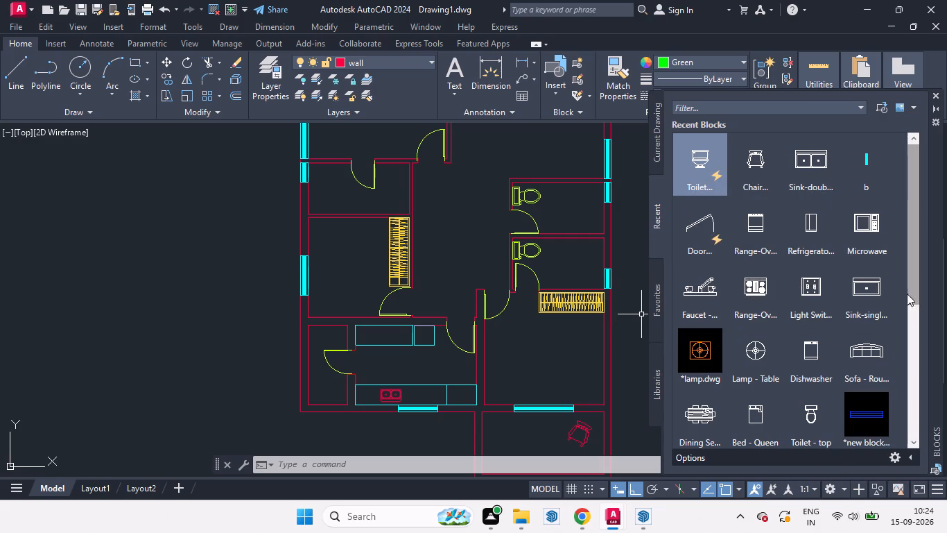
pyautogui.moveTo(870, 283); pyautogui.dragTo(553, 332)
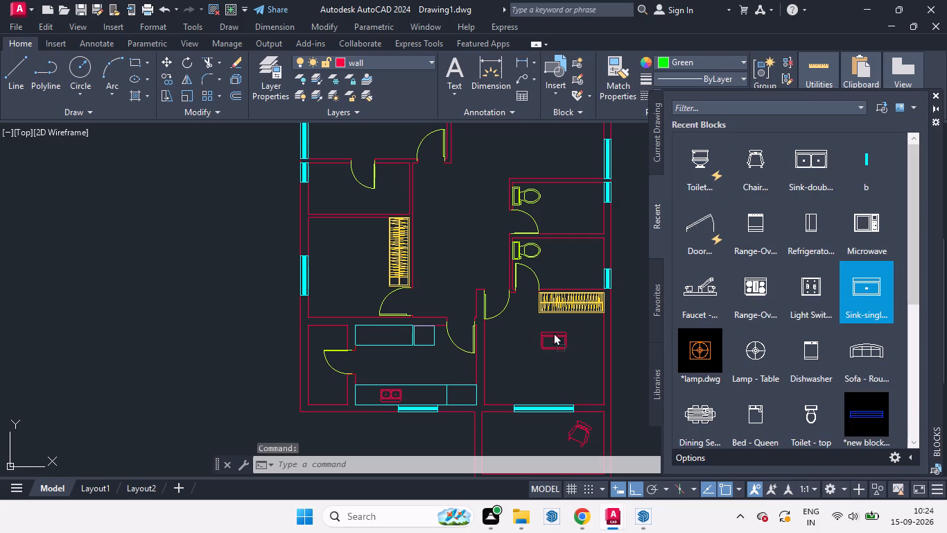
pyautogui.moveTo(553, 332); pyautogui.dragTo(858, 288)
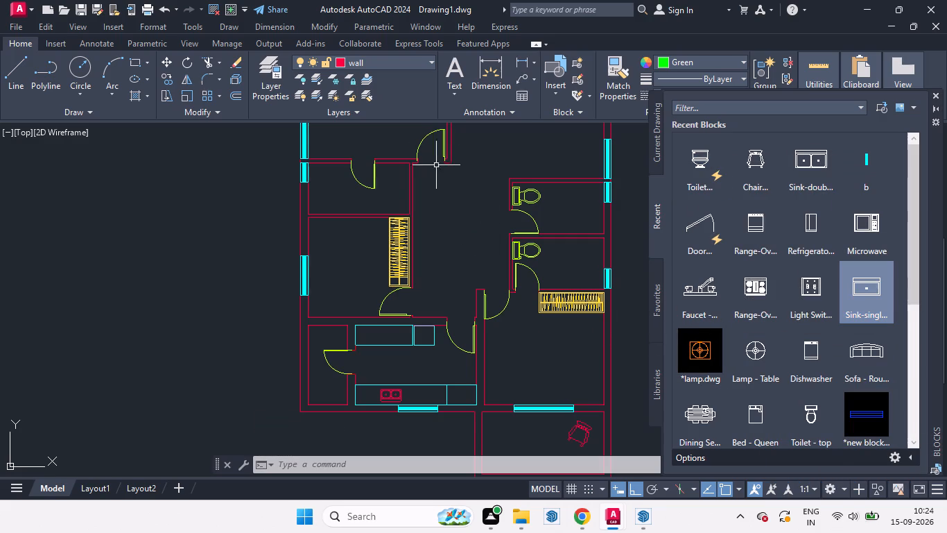
# Make the door layer current and insert the single sink block in the southeastern room below the wardrobe.
pyautogui.click(431, 59)
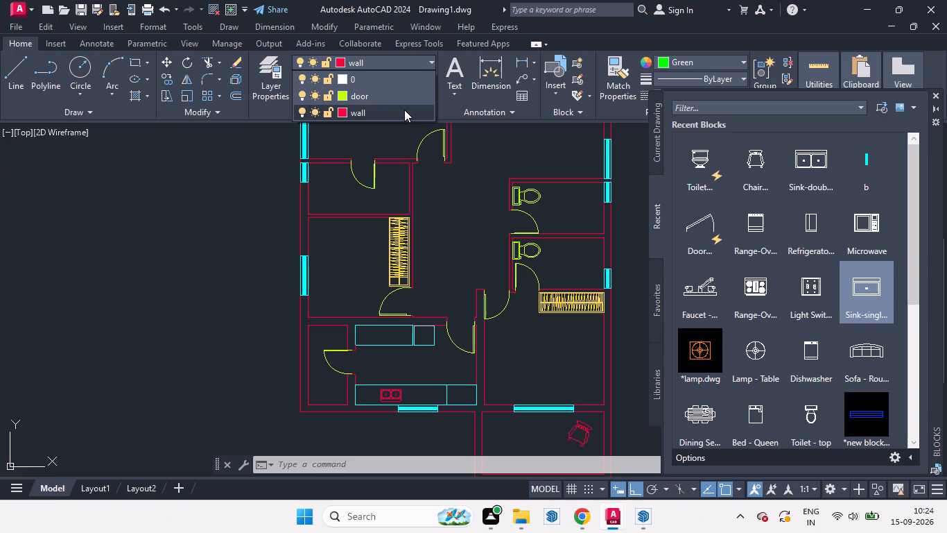
pyautogui.click(362, 96)
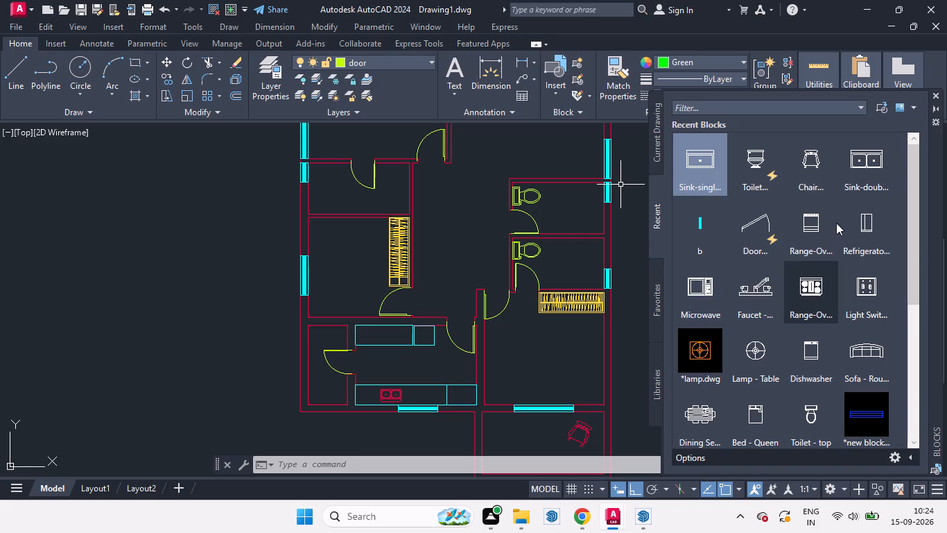
pyautogui.scroll(3, 844, 211)
pyautogui.moveTo(713, 164); pyautogui.dragTo(552, 351)
# Rotate the single sink 180° so its back faces south.
pyautogui.scroll(3, 546, 343)
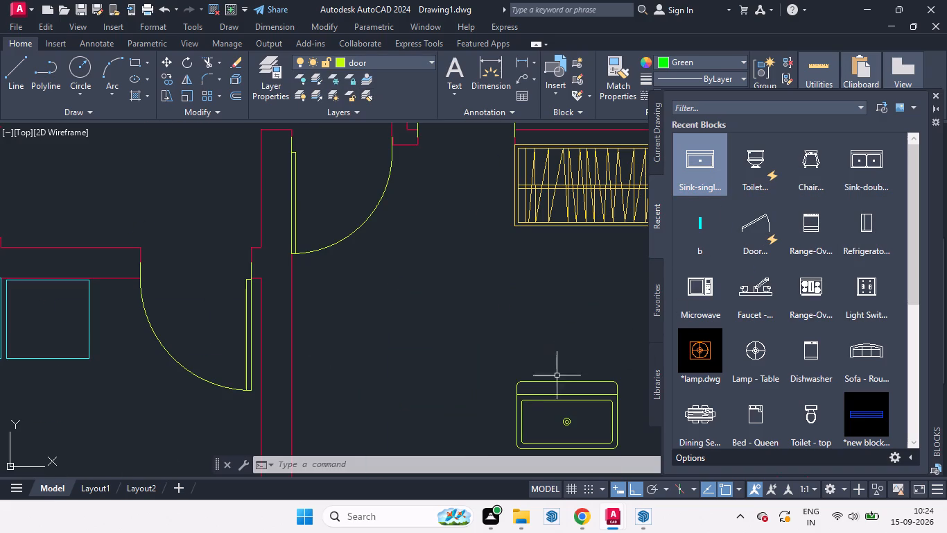
pyautogui.click(550, 384)
pyautogui.scroll(-1, 499, 326)
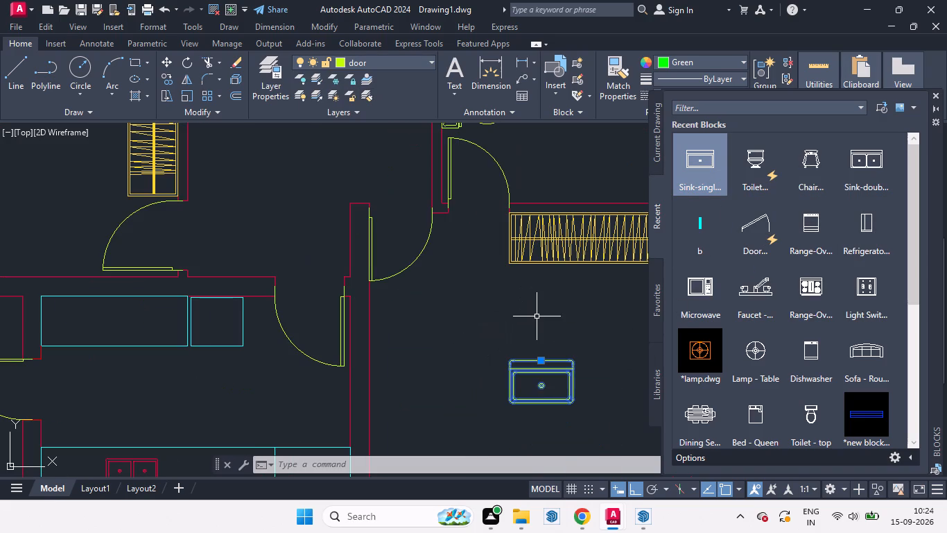
pyautogui.write('ro')
pyautogui.press('Return')
pyautogui.click(501, 362)
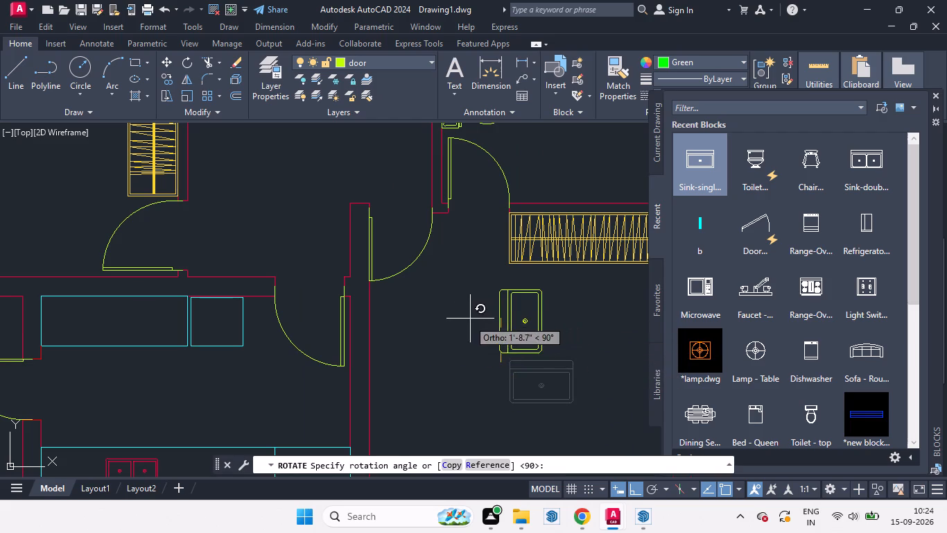
pyautogui.click(458, 387)
# Move the sink by its back midpoint onto the south wall of the upper eastern bathroom, east of the door.
pyautogui.click(487, 339)
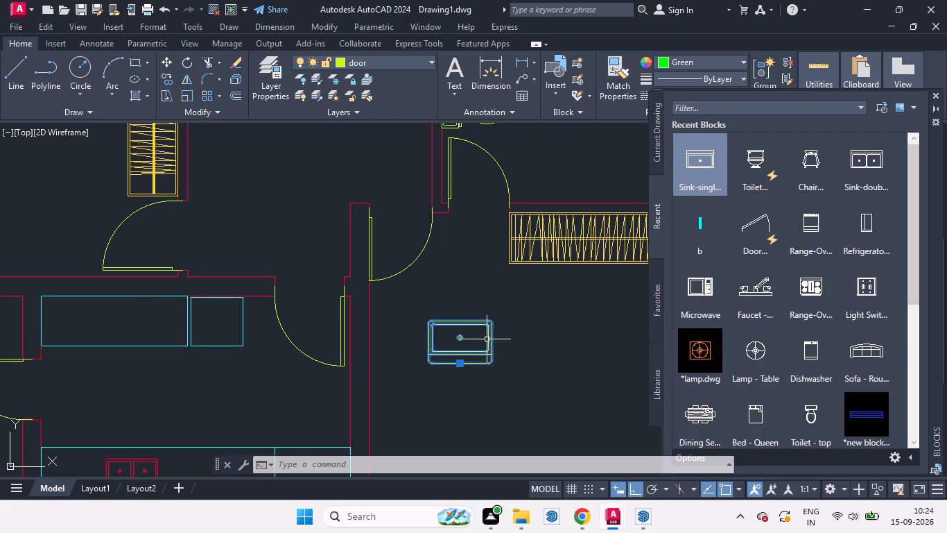
pyautogui.press('m')
pyautogui.press('Return')
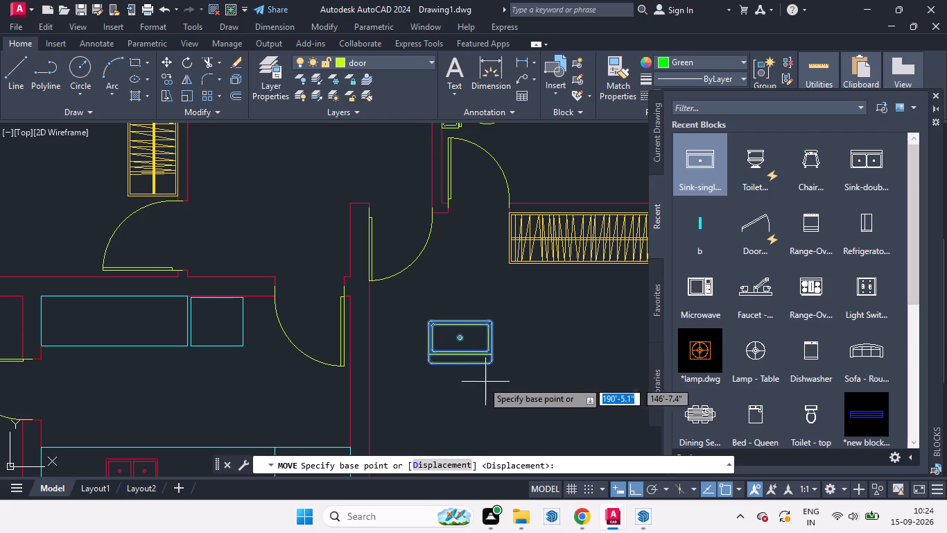
pyautogui.click(459, 366)
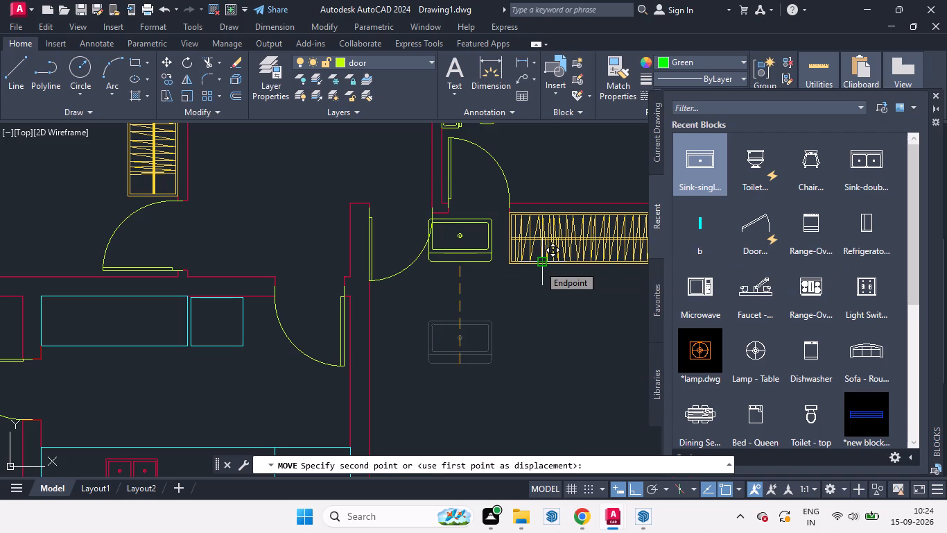
pyautogui.scroll(-2, 525, 304)
pyautogui.scroll(3, 539, 223)
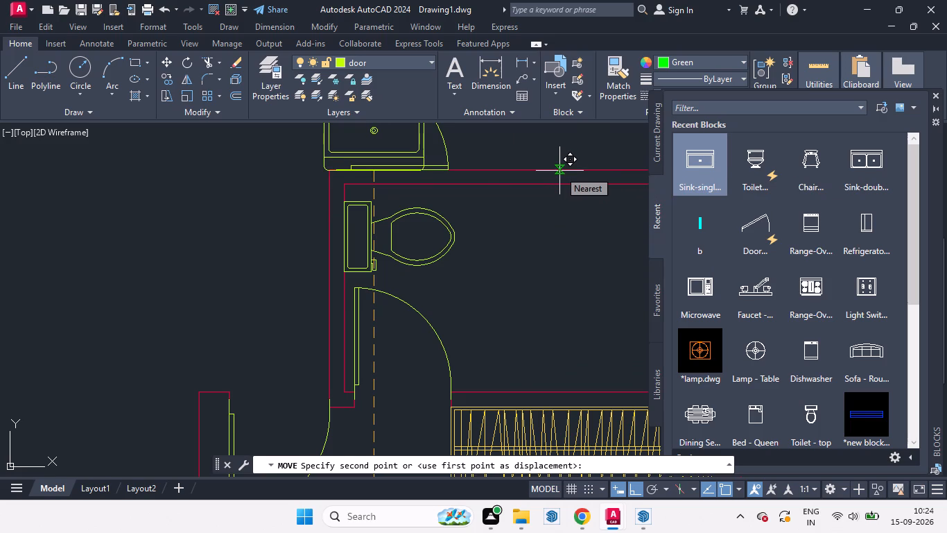
pyautogui.scroll(-2, 440, 189)
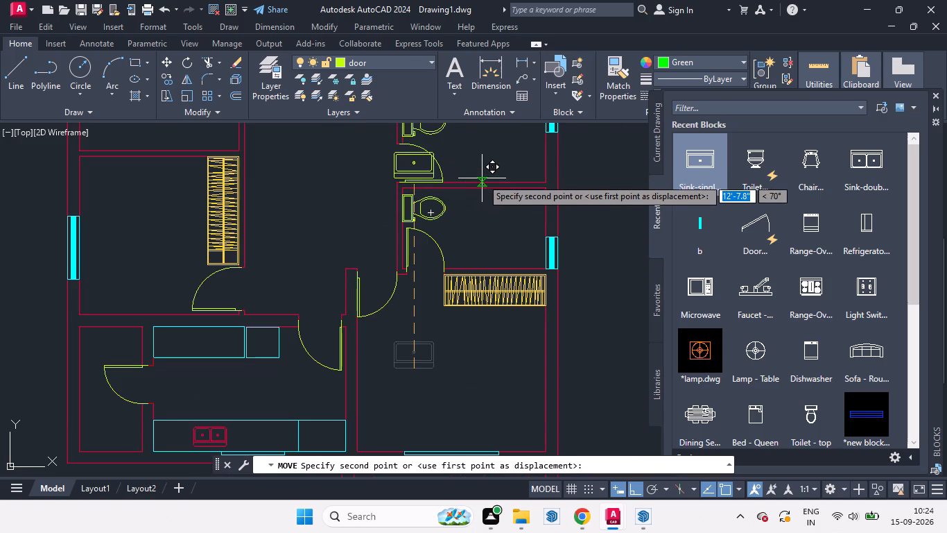
pyautogui.click(487, 183)
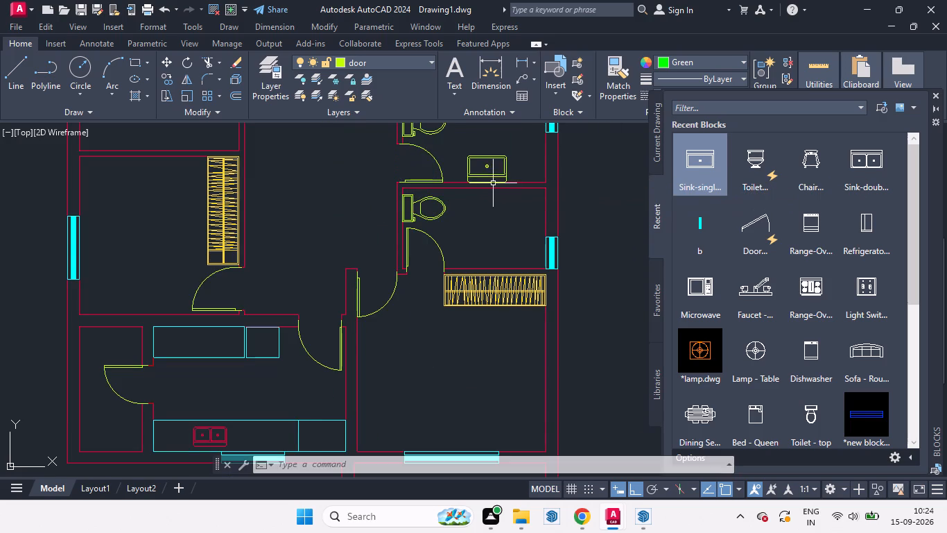
# Copy the sink straight south from its back midpoint into the lower eastern bathroom.
pyautogui.scroll(2, 491, 185)
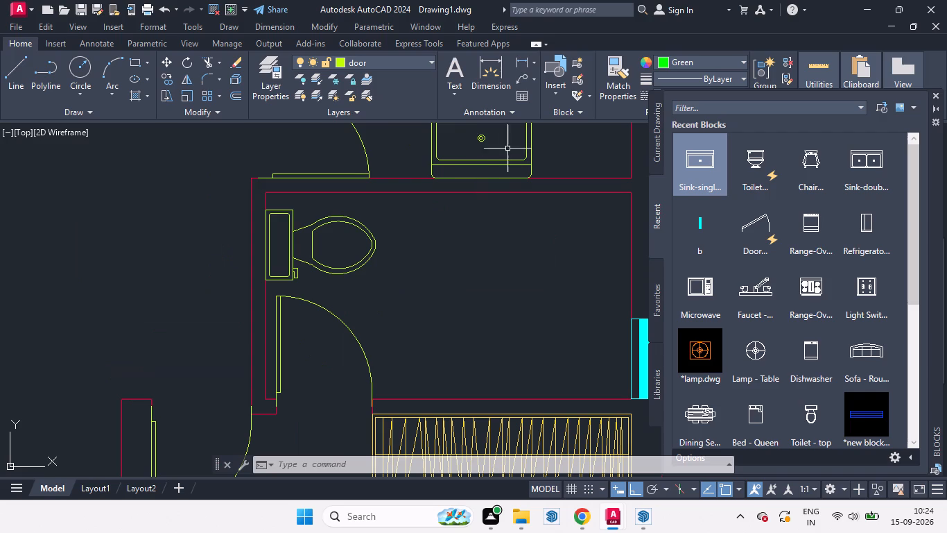
pyautogui.click(531, 147)
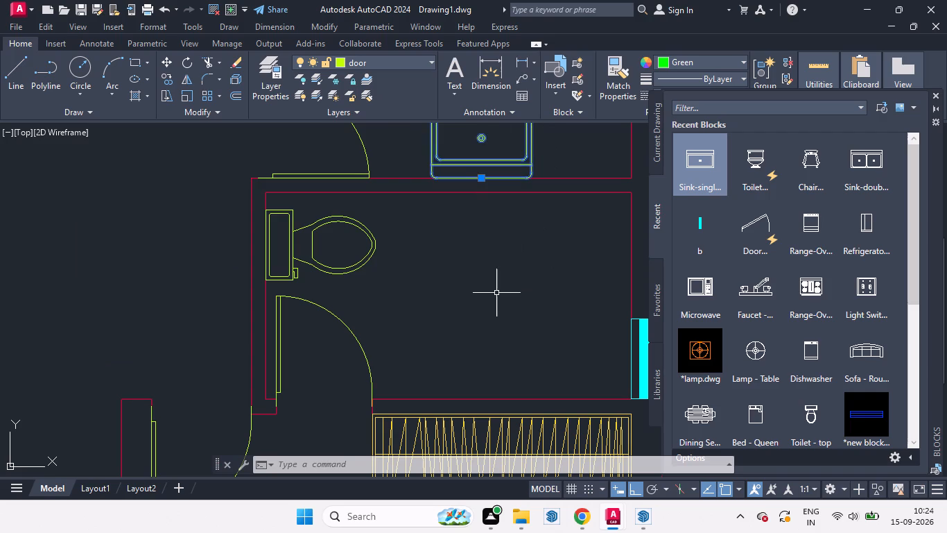
pyautogui.write('co')
pyautogui.press('Return')
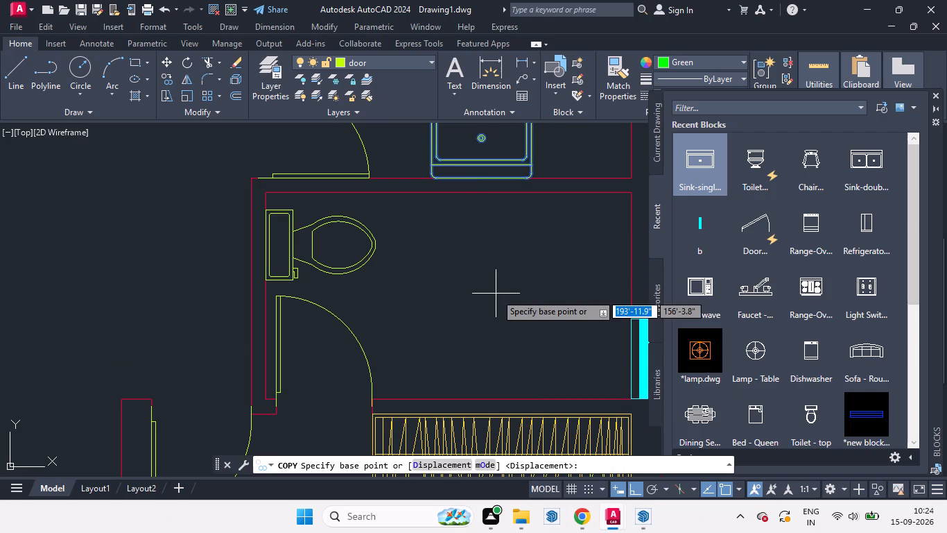
pyautogui.click(484, 176)
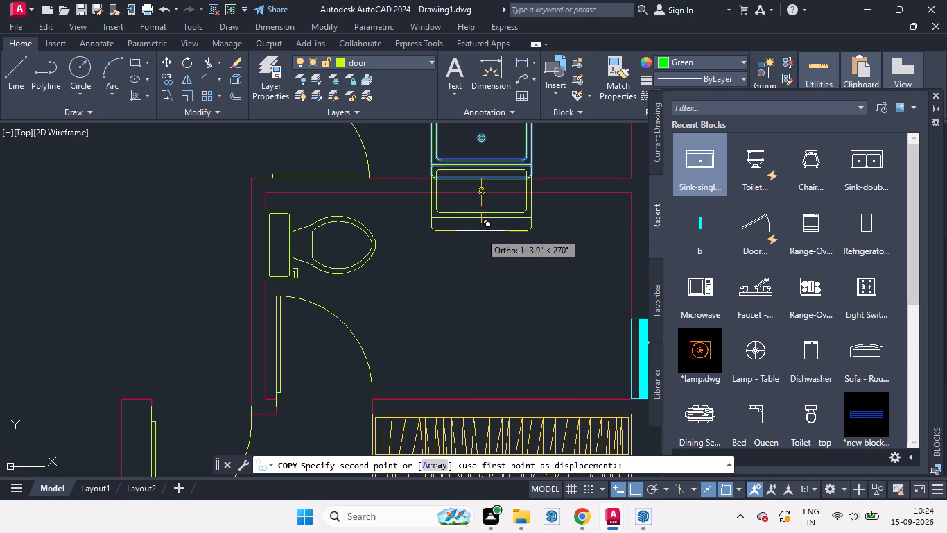
pyautogui.click(480, 260)
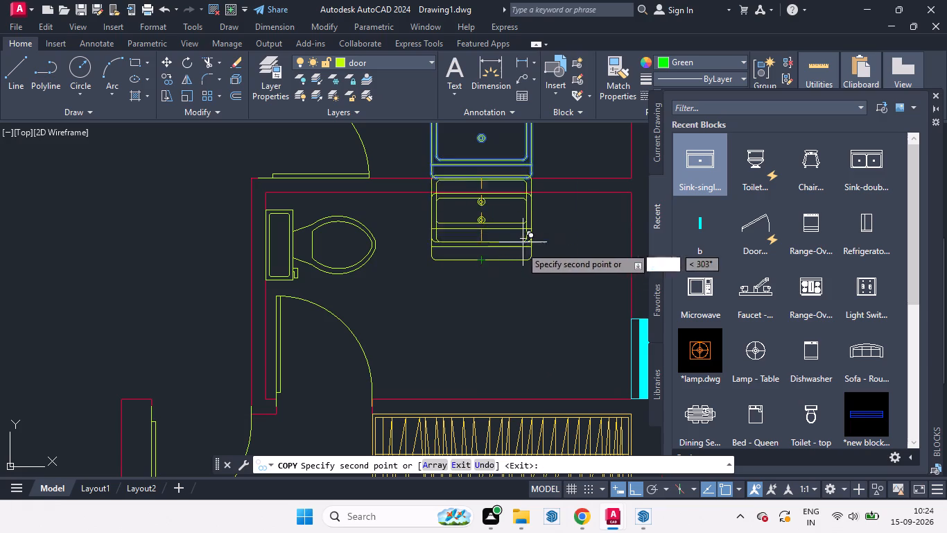
pyautogui.press('space')
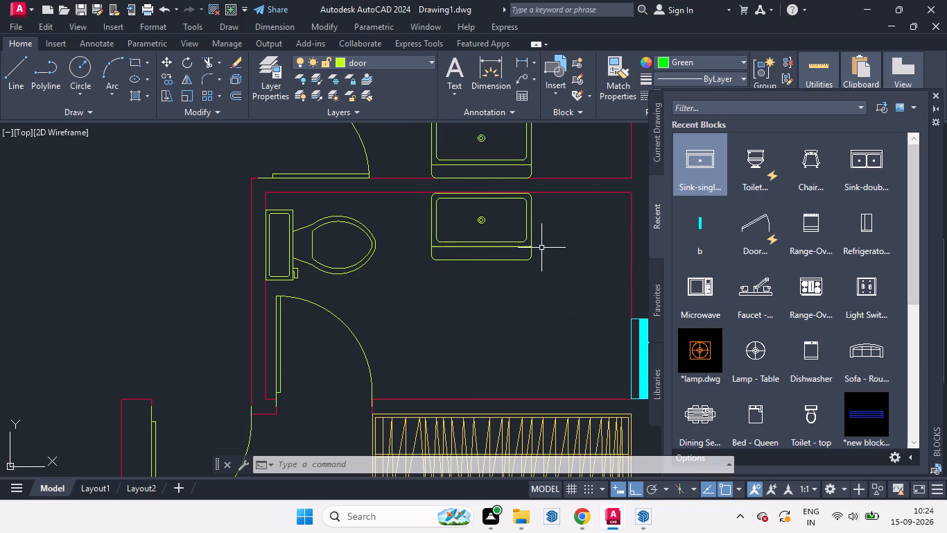
# Mirror the lower eastern bathroom's sink across a horizontal line just south of it, erasing the original.
pyautogui.click(530, 226)
pyautogui.write('mi')
pyautogui.press('Return')
pyautogui.click(437, 281)
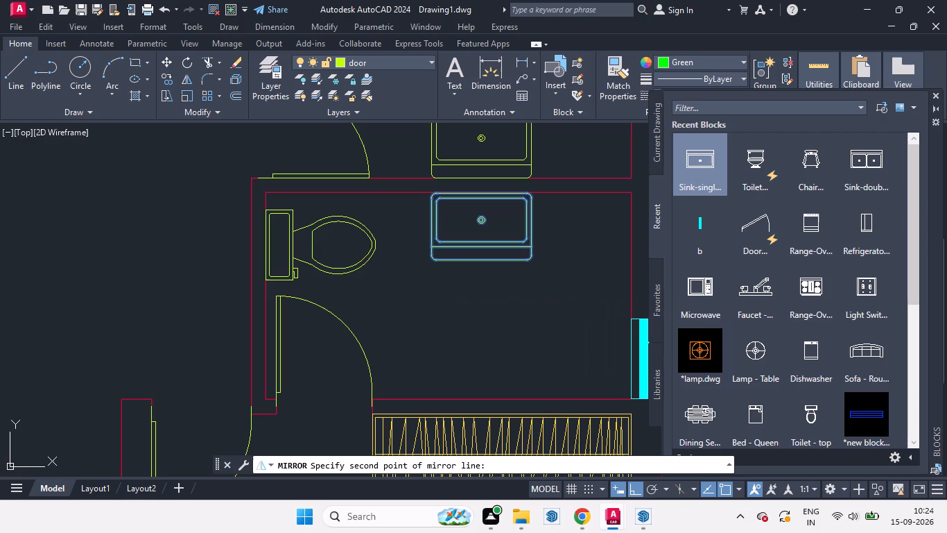
pyautogui.click(543, 289)
pyautogui.moveTo(580, 325); pyautogui.dragTo(543, 289)
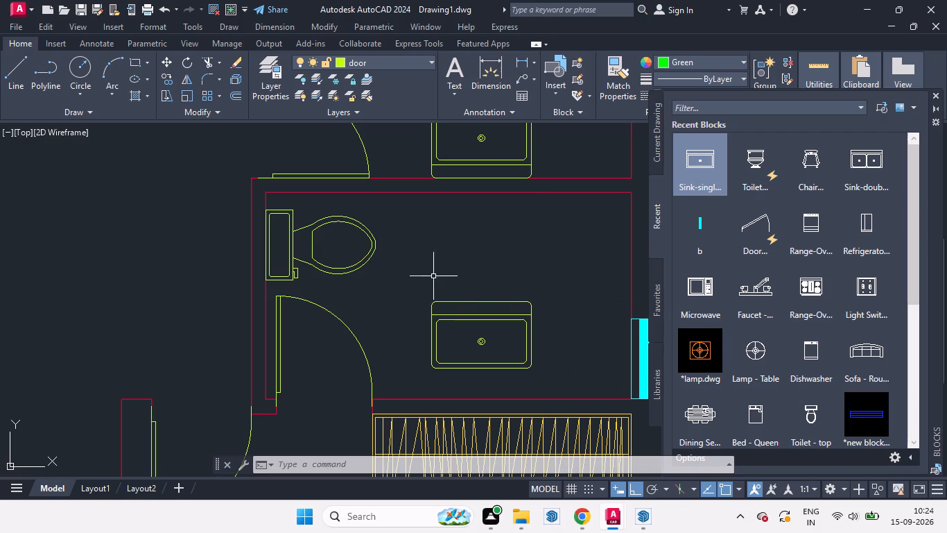
# Move the mirrored sink by its back midpoint onto the north wall of the lower eastern bathroom.
pyautogui.click(480, 301)
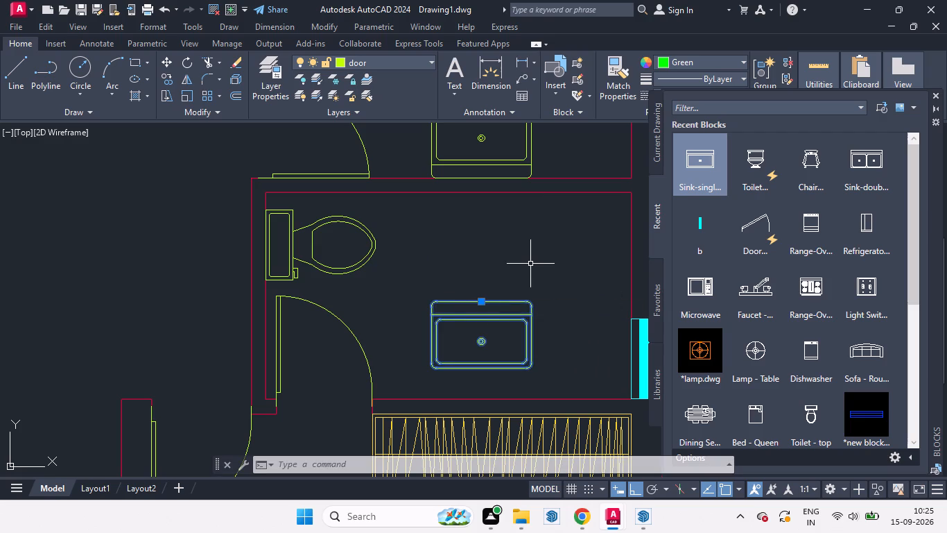
pyautogui.press('m')
pyautogui.press('Return')
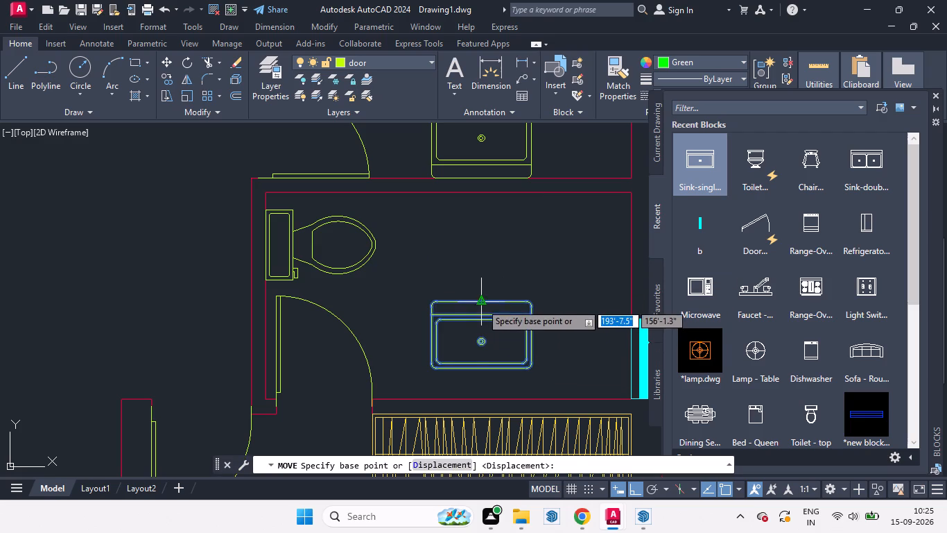
pyautogui.click(481, 303)
pyautogui.click(478, 193)
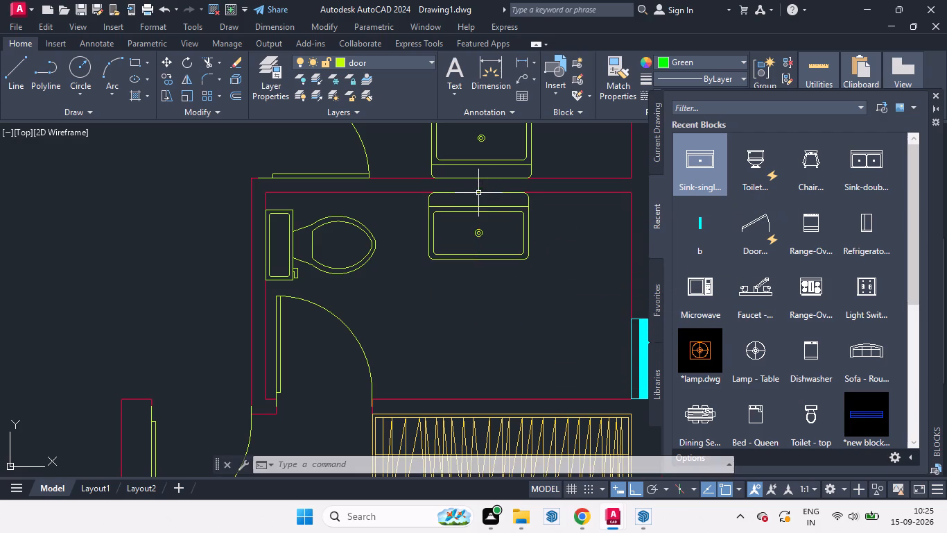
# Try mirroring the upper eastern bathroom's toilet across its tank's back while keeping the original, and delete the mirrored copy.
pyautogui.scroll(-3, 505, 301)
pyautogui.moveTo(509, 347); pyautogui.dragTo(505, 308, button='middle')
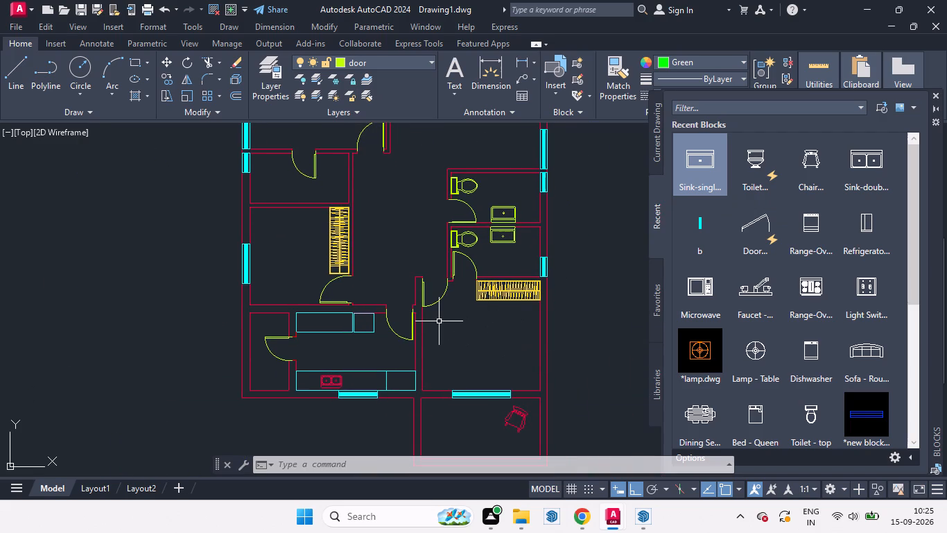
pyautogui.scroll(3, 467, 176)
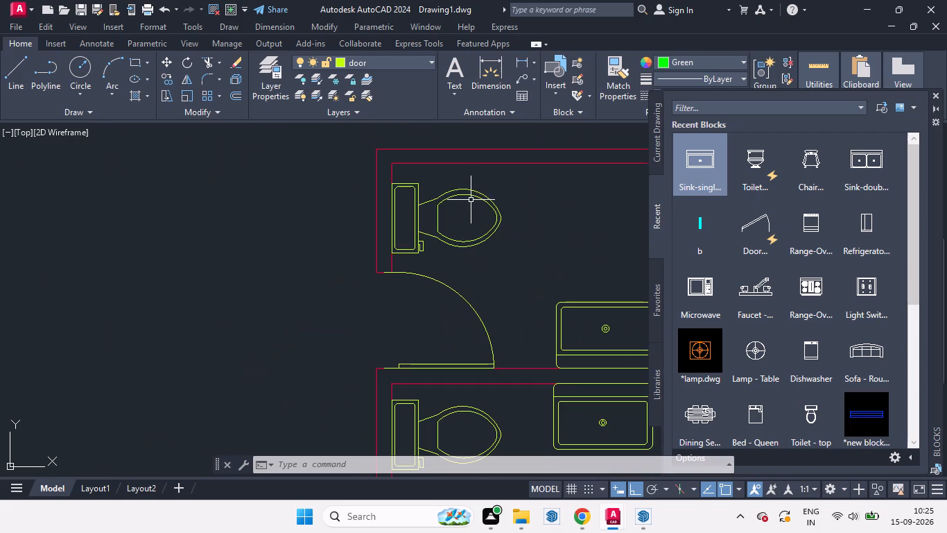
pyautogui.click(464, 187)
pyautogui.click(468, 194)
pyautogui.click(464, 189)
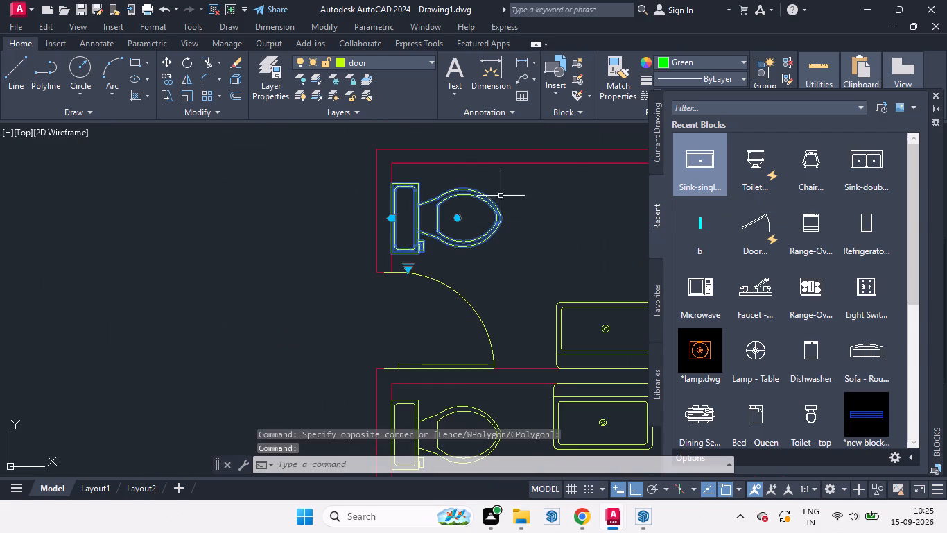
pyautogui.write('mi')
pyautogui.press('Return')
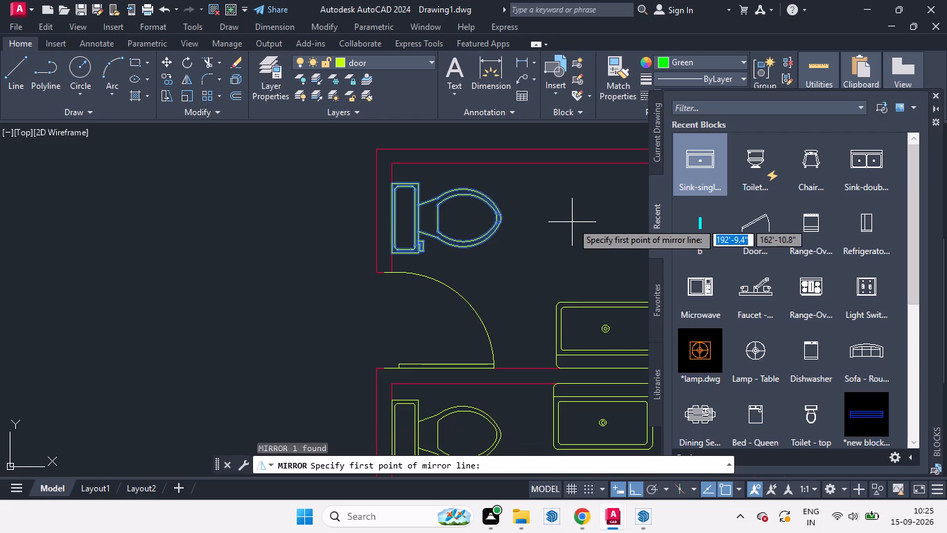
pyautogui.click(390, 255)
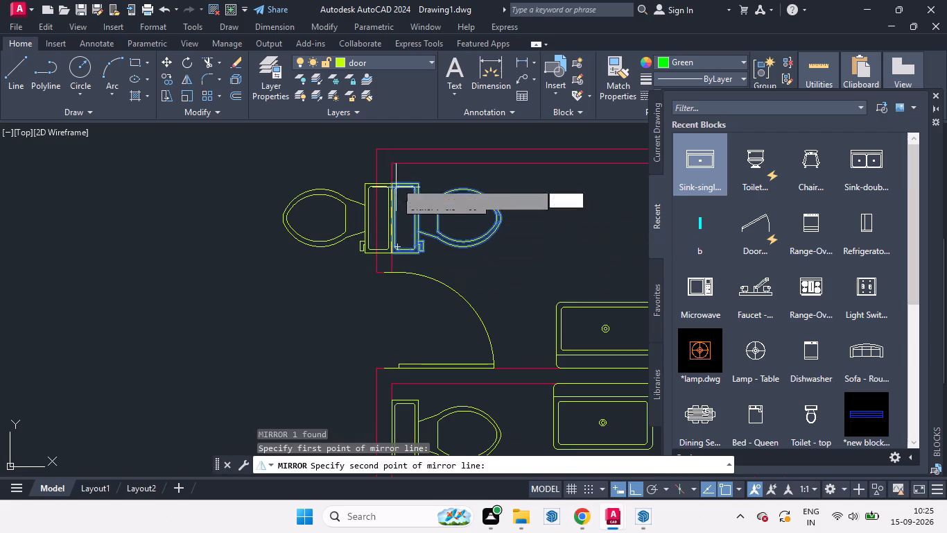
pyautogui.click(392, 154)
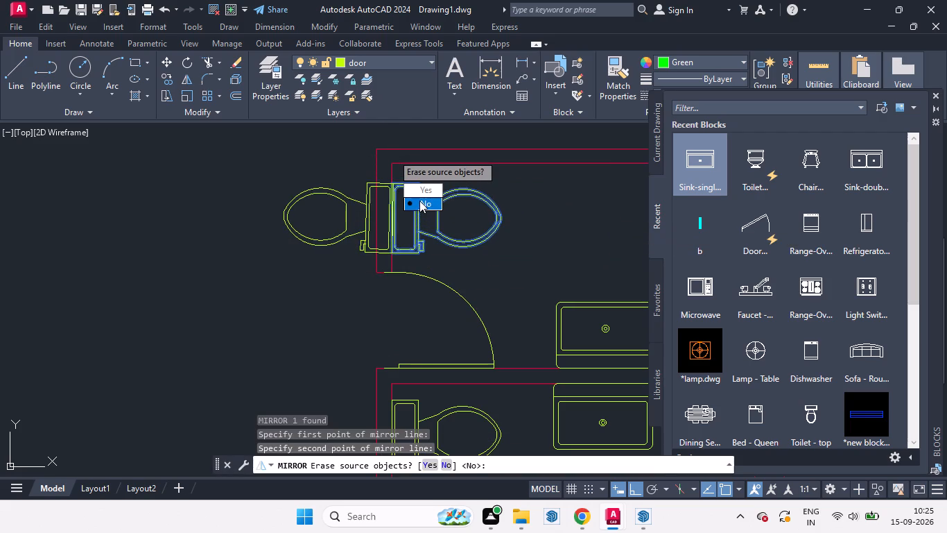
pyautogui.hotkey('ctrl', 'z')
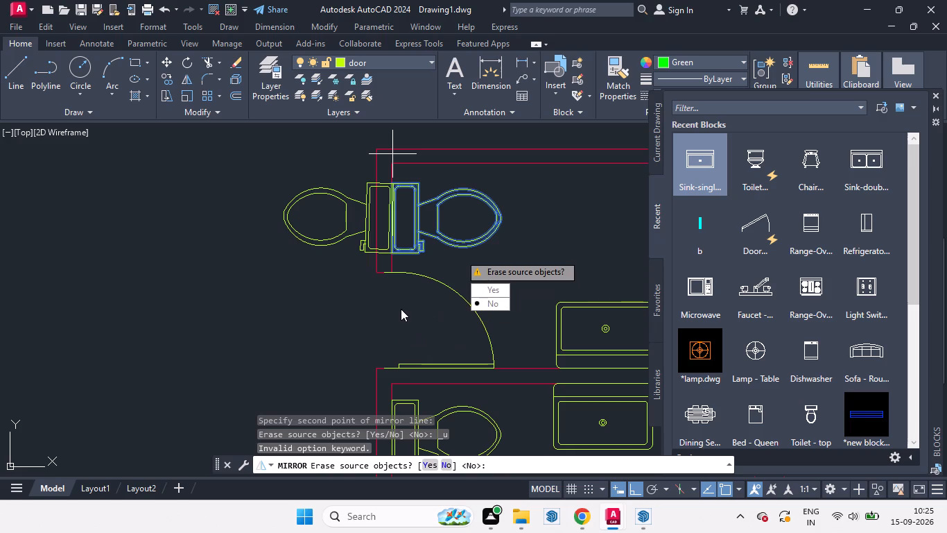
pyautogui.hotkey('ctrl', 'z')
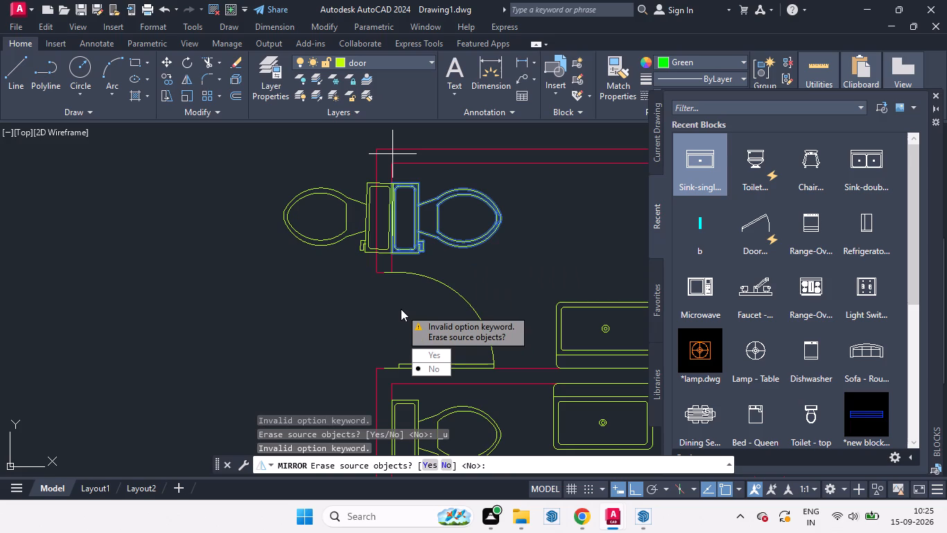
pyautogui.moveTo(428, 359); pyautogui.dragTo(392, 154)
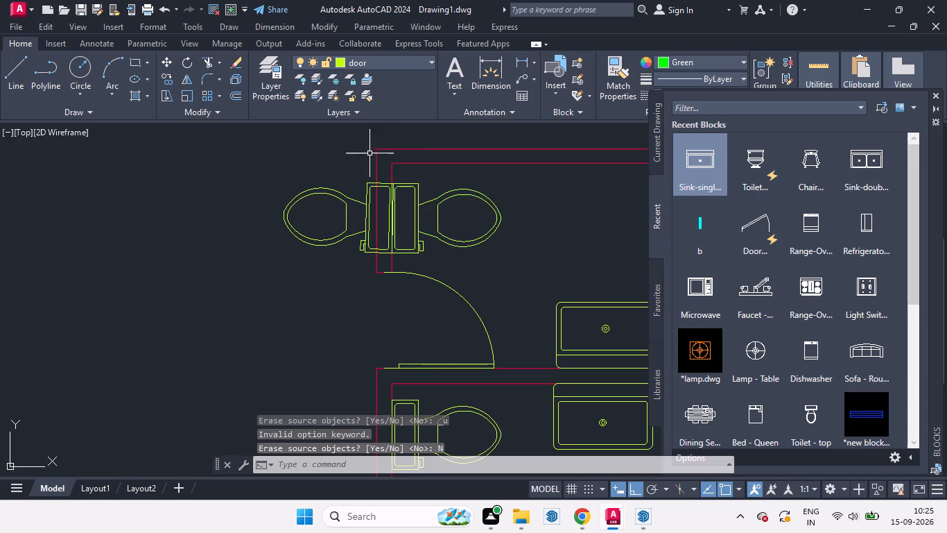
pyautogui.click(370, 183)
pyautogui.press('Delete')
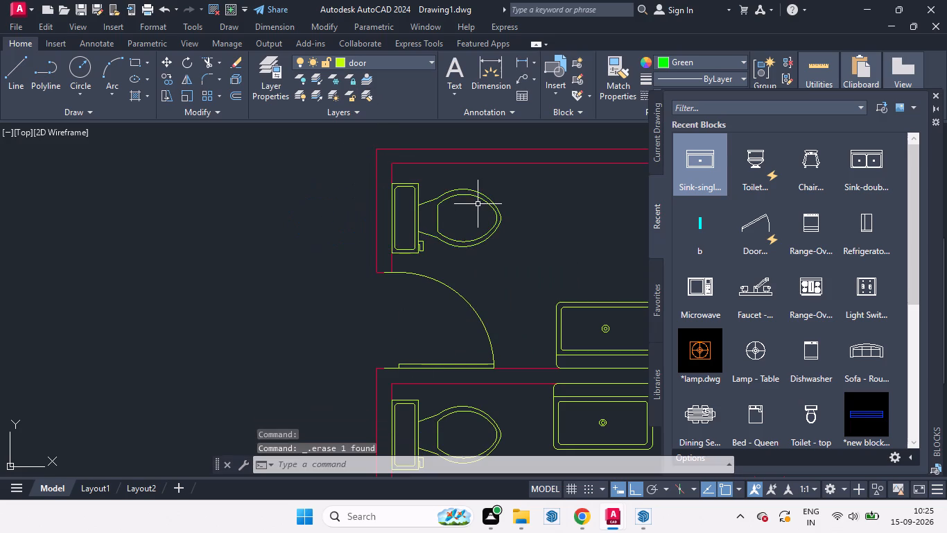
# Mirror the upper eastern bathroom's toilet across the back edge of its tank, keeping the original.
pyautogui.click(463, 194)
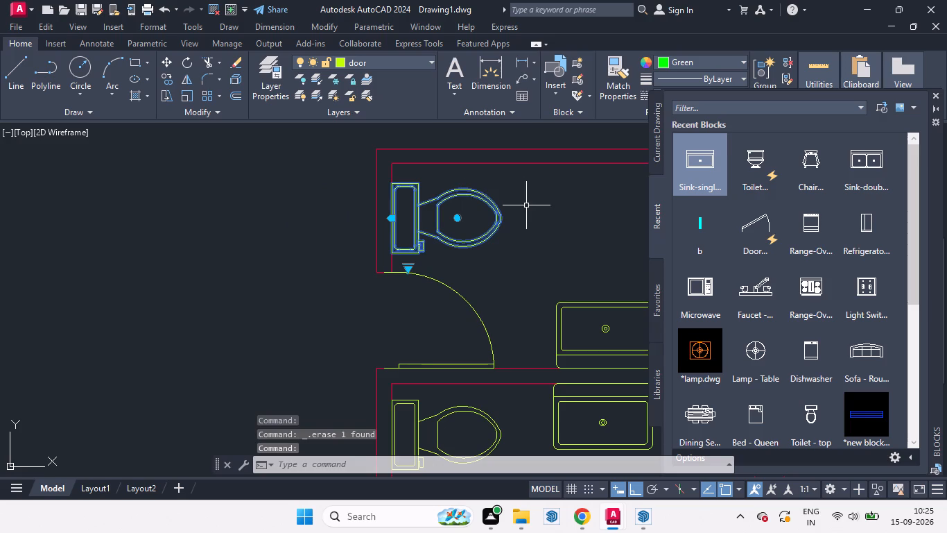
pyautogui.write('mi')
pyautogui.press('Return')
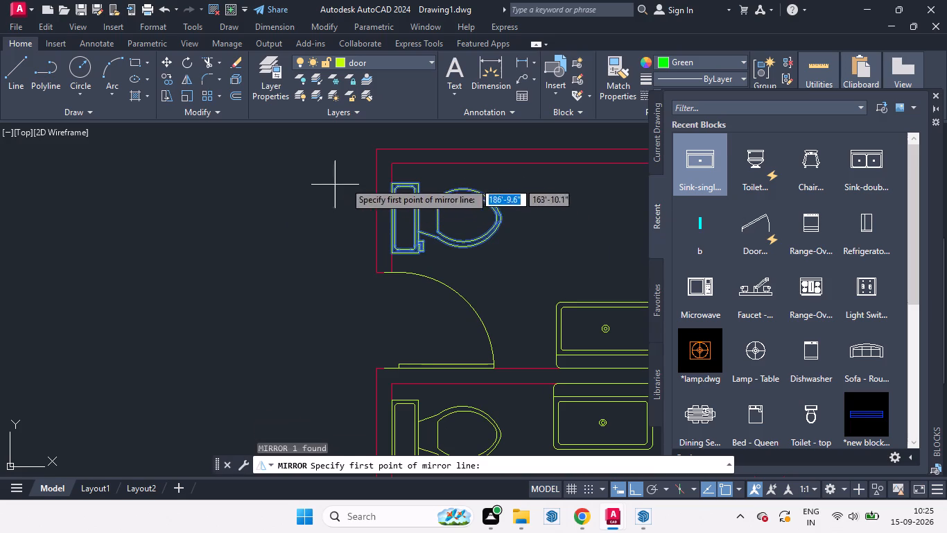
pyautogui.click(392, 185)
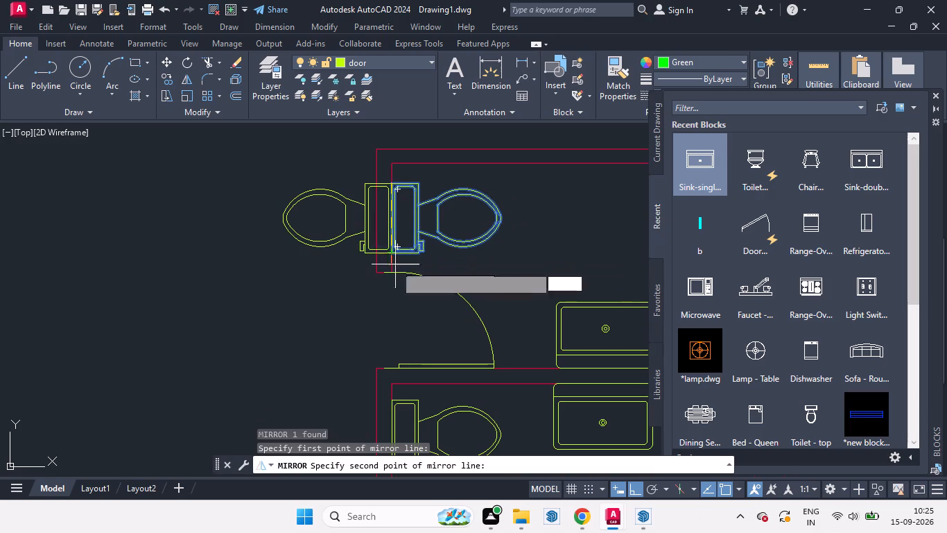
pyautogui.click(401, 320)
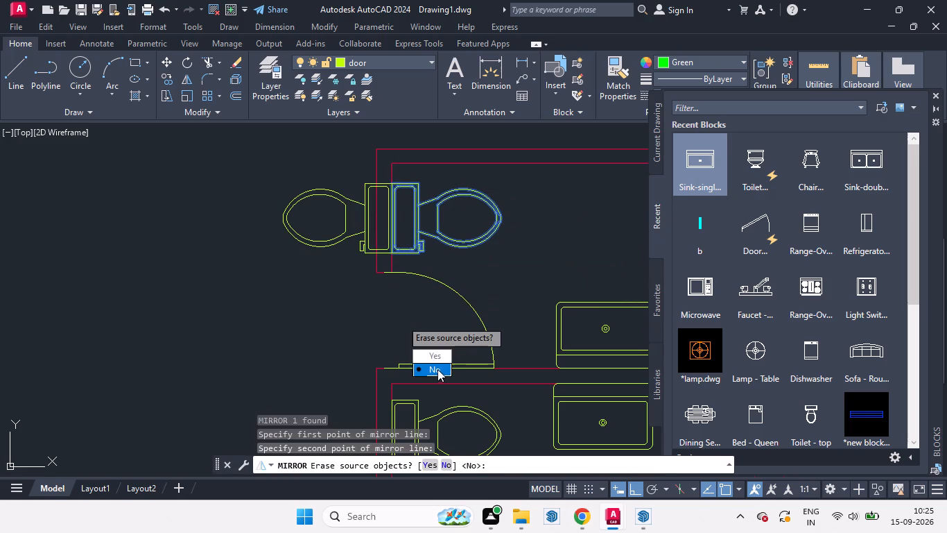
pyautogui.moveTo(437, 370); pyautogui.dragTo(401, 320)
# Move the mirrored toilet by its tank's back midpoint into the western bathroom, against its east wall.
pyautogui.click(365, 201)
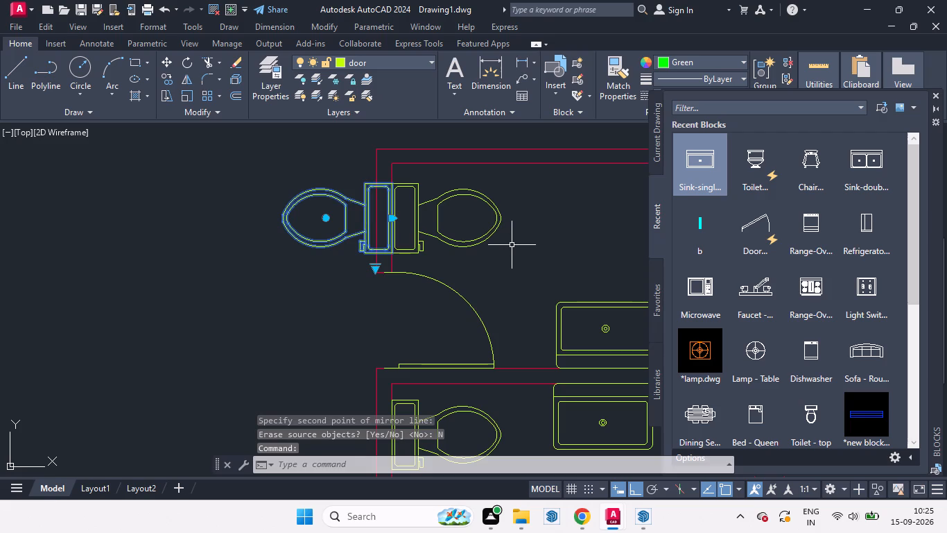
pyautogui.press('m')
pyautogui.press('Return')
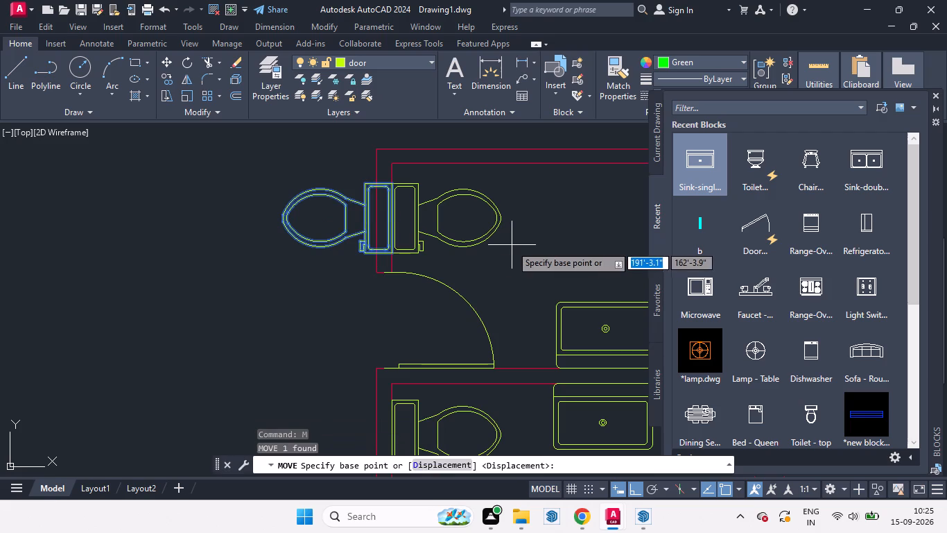
pyautogui.click(391, 217)
pyautogui.scroll(-4, 448, 232)
pyautogui.scroll(3, 402, 237)
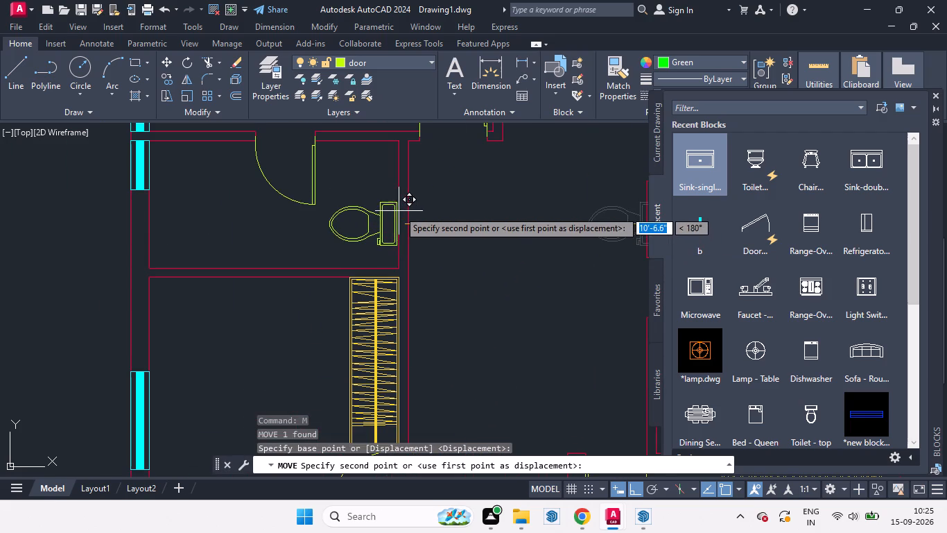
pyautogui.click(399, 202)
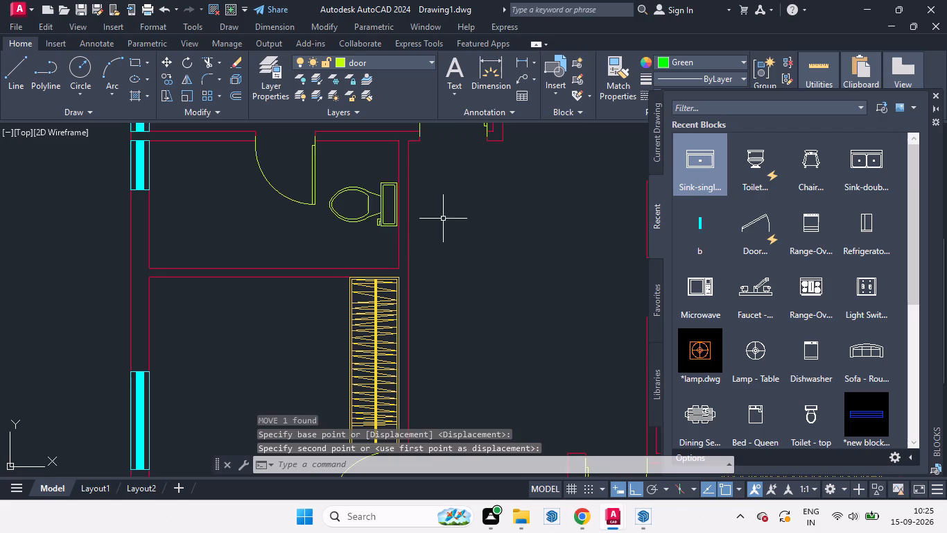
# Copy the upper eastern bathroom's sink by its back midpoint onto the south wall of the western bathroom.
pyautogui.scroll(-2, 386, 253)
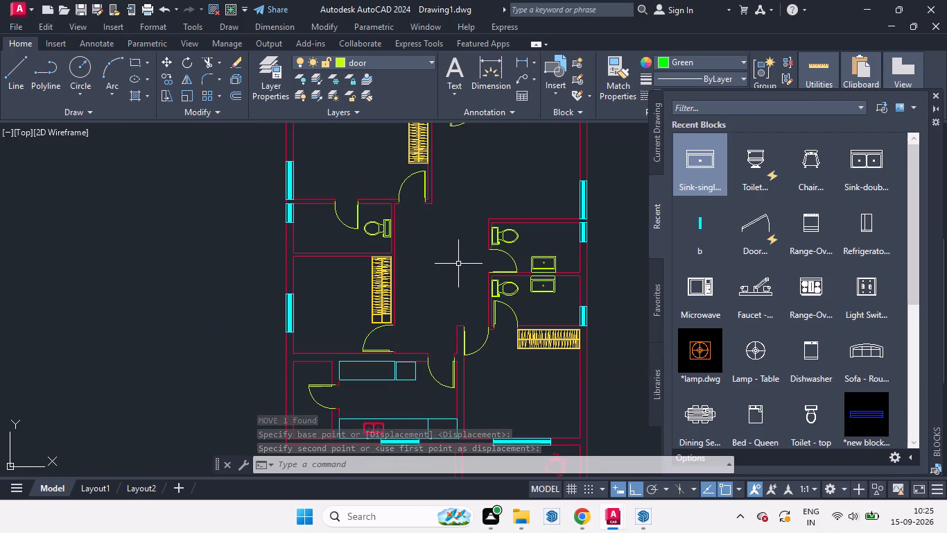
pyautogui.scroll(2, 539, 266)
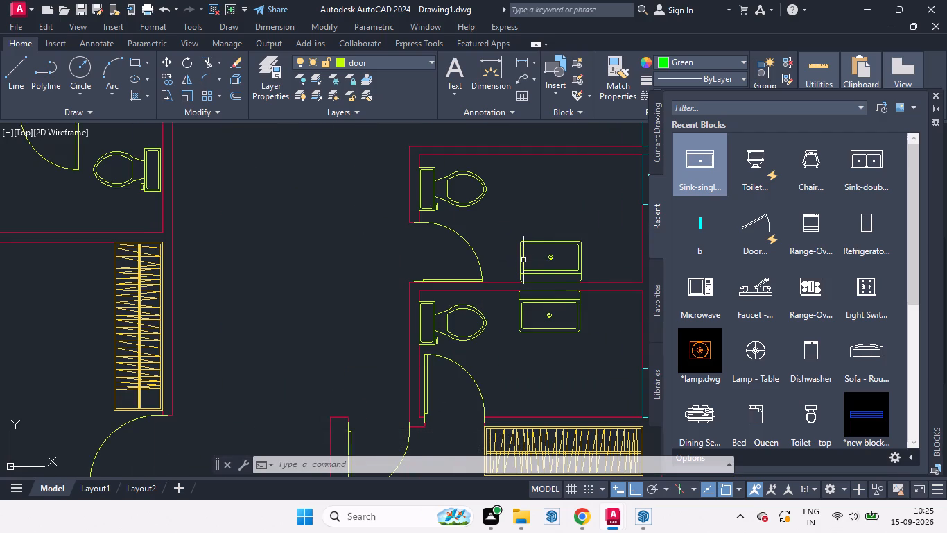
pyautogui.click(523, 259)
pyautogui.press('m')
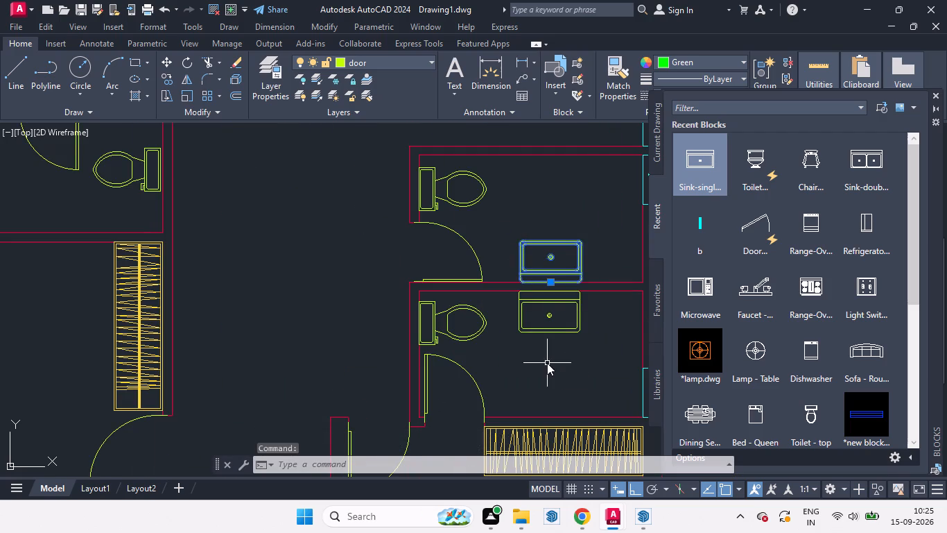
pyautogui.press('BackSpace')
pyautogui.write('co')
pyautogui.press('Return')
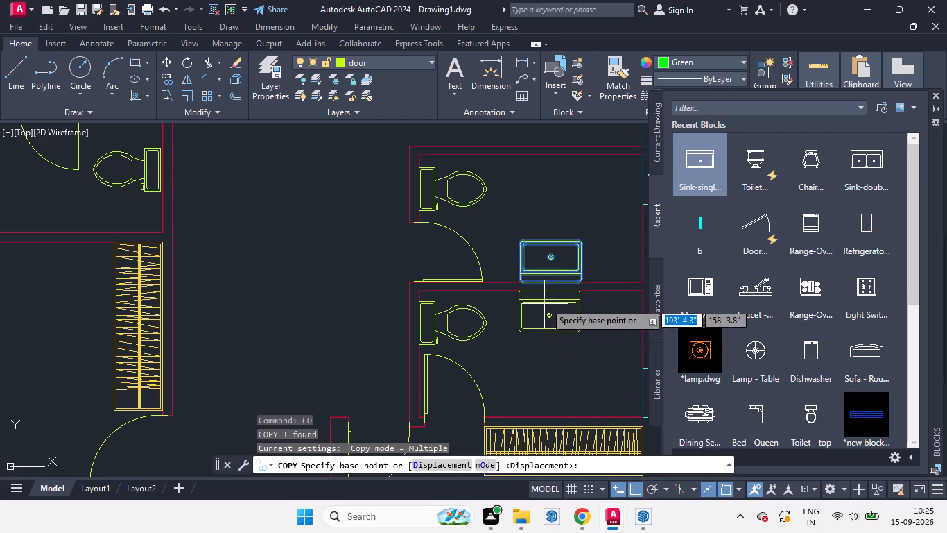
pyautogui.click(550, 282)
pyautogui.scroll(-4, 478, 262)
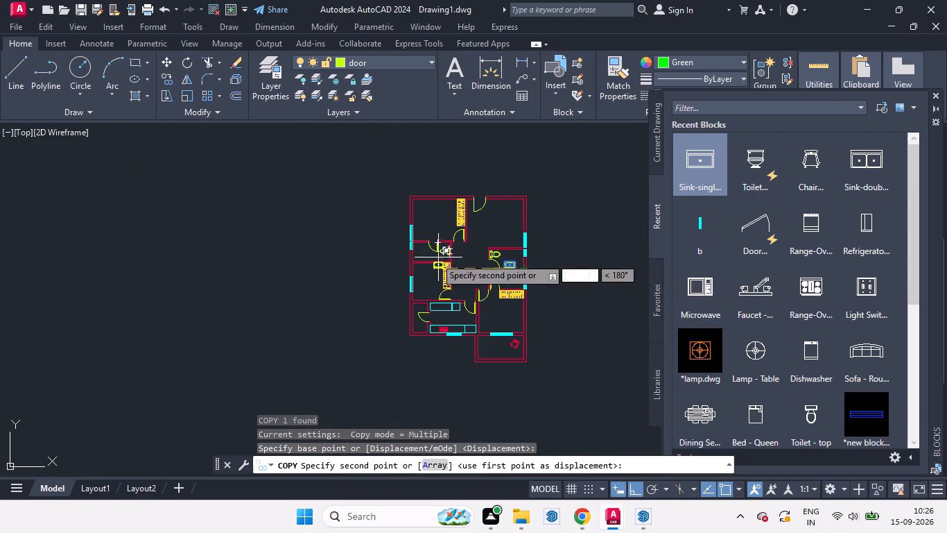
pyautogui.scroll(3, 428, 257)
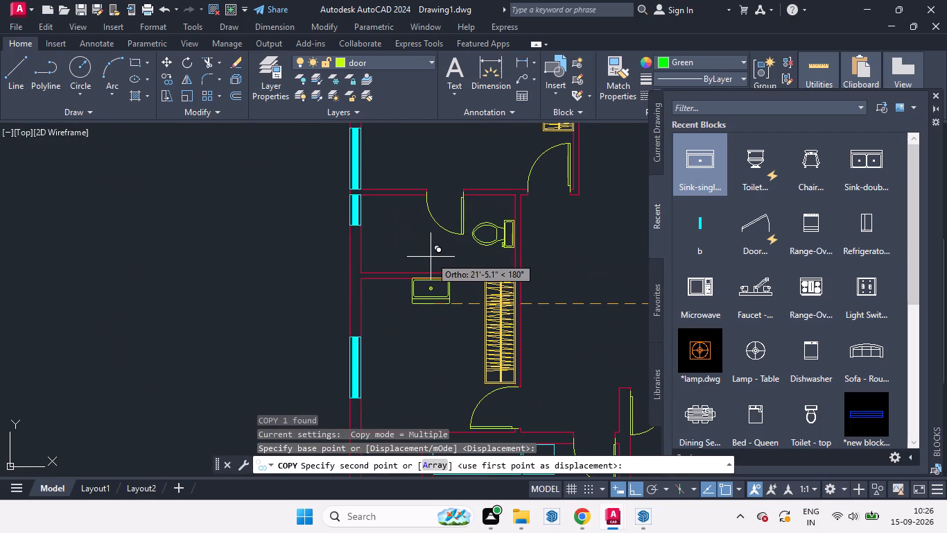
pyautogui.scroll(3, 435, 255)
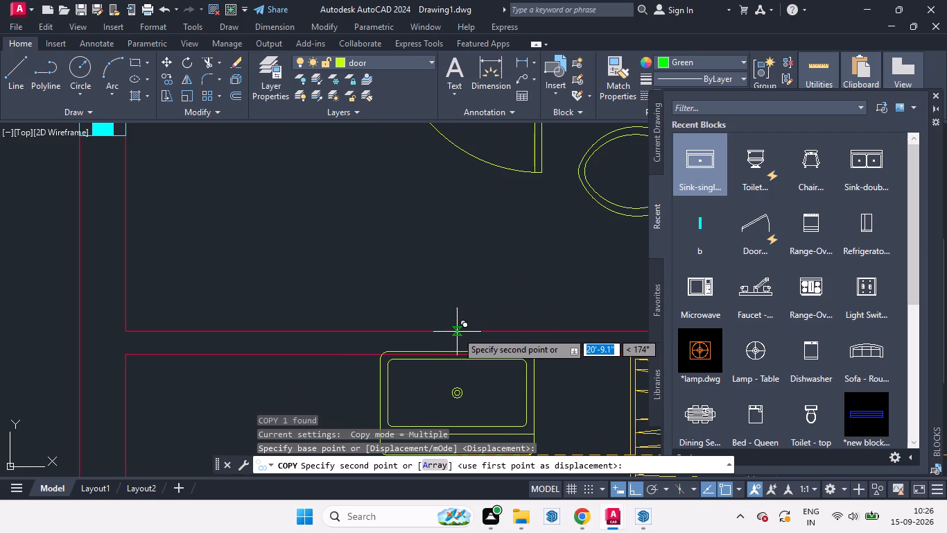
pyautogui.click(457, 332)
pyautogui.scroll(-3, 435, 272)
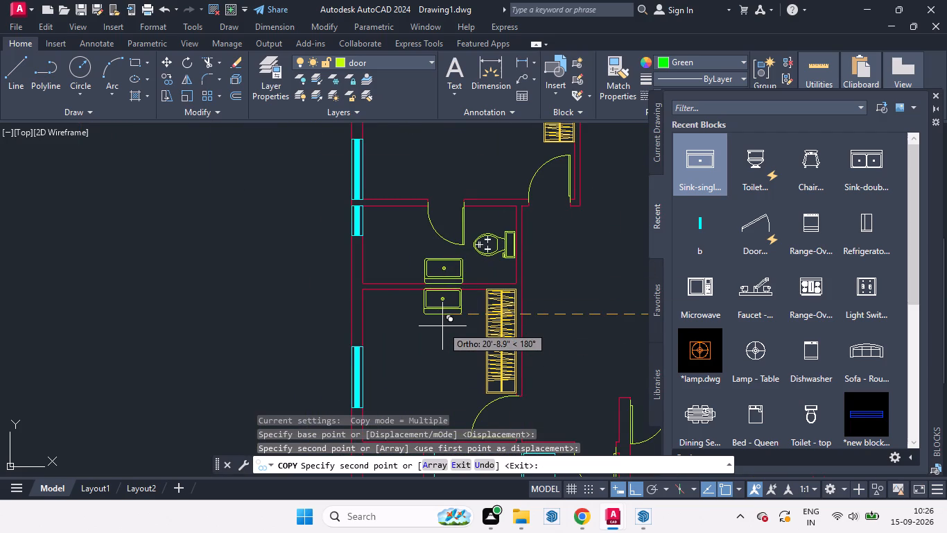
pyautogui.press('space')
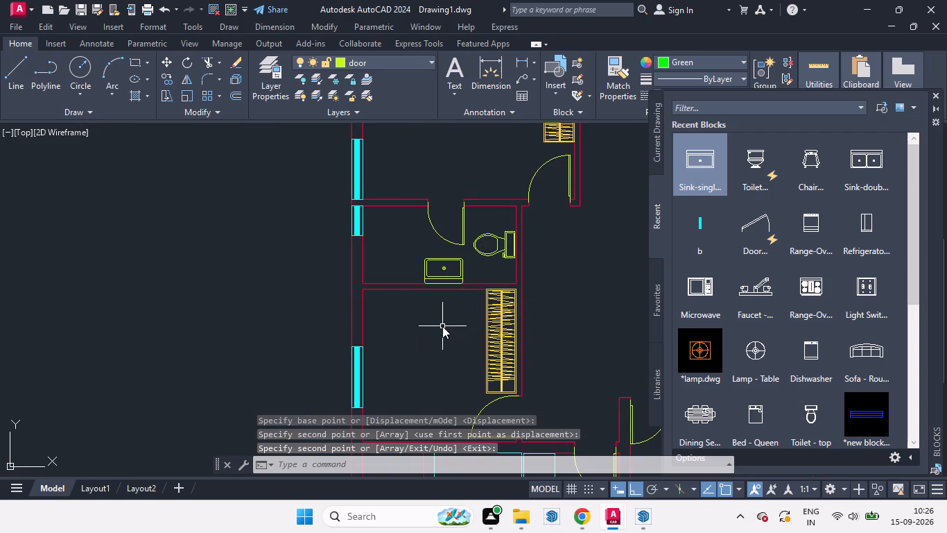
# Insert the rectangular dining set block from the recent blocks into the large northeastern room, south of the entrance door.
pyautogui.scroll(-2, 440, 282)
pyautogui.moveTo(462, 314); pyautogui.dragTo(411, 231, button='middle')
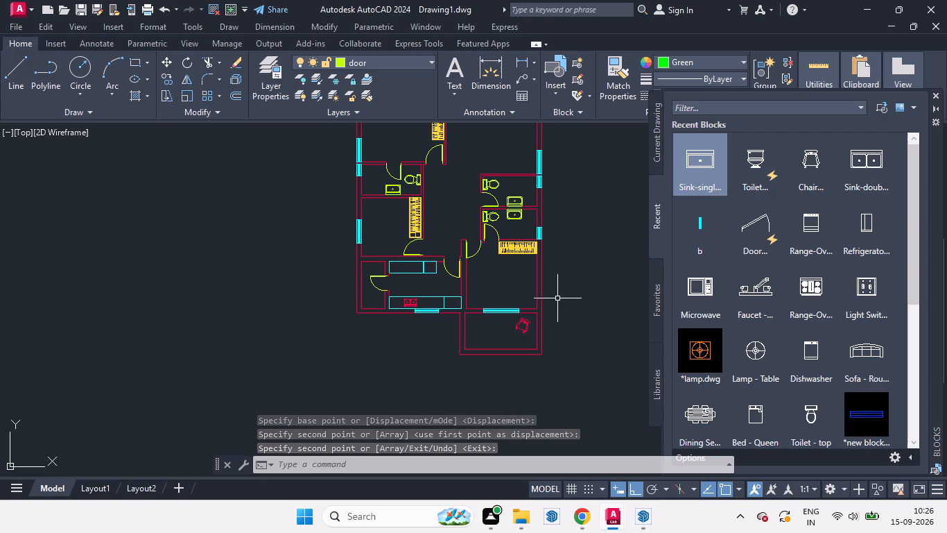
pyautogui.scroll(1, 447, 178)
pyautogui.moveTo(463, 219); pyautogui.dragTo(444, 293, button='middle')
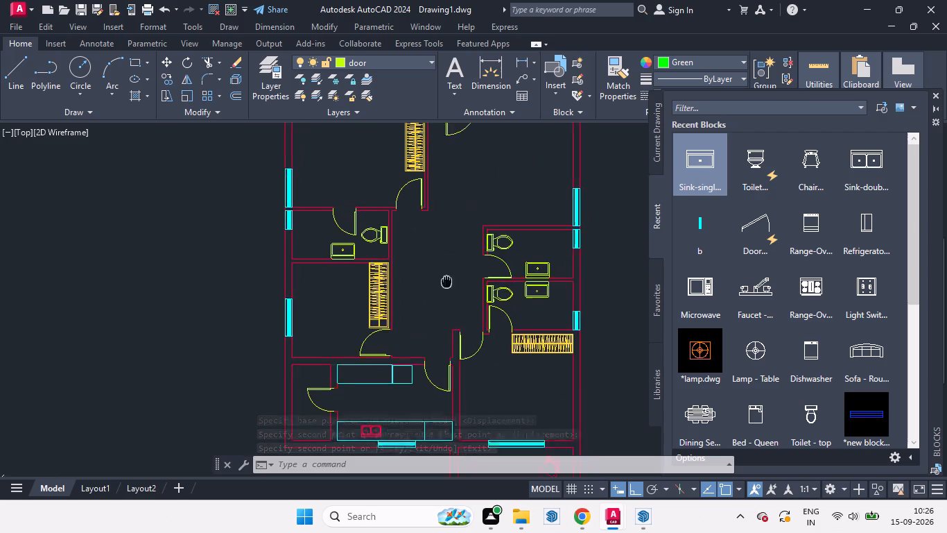
pyautogui.moveTo(444, 293); pyautogui.dragTo(439, 330, button='middle')
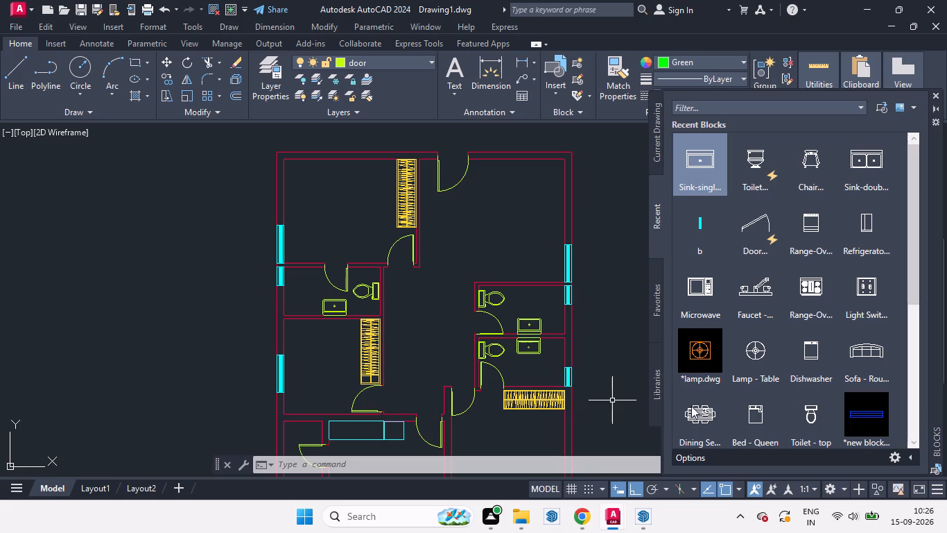
pyautogui.moveTo(699, 418); pyautogui.dragTo(676, 417)
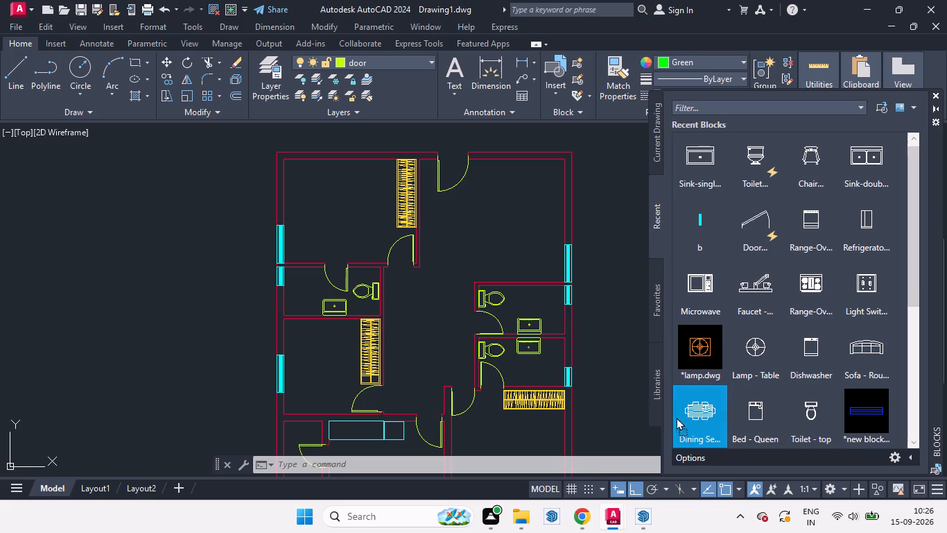
pyautogui.moveTo(676, 417); pyautogui.dragTo(484, 237)
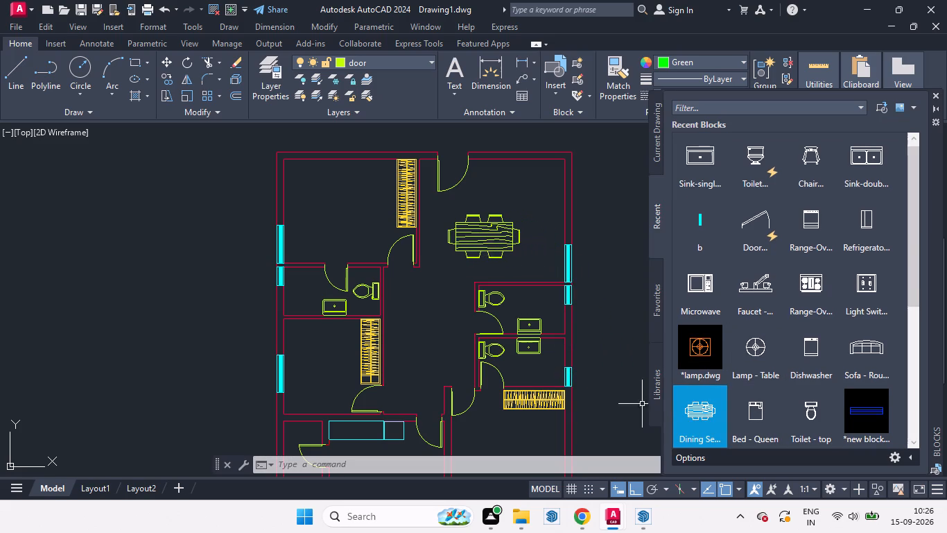
# Rotate the dining set a quarter turn clockwise about its table's northwest corner so it runs north-south.
pyautogui.click(489, 241)
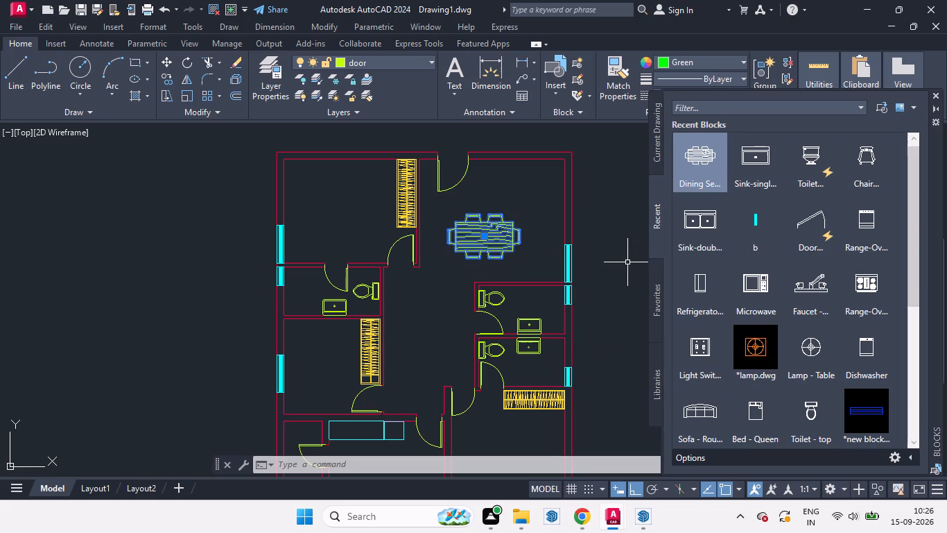
pyautogui.write('ro')
pyautogui.press('Return')
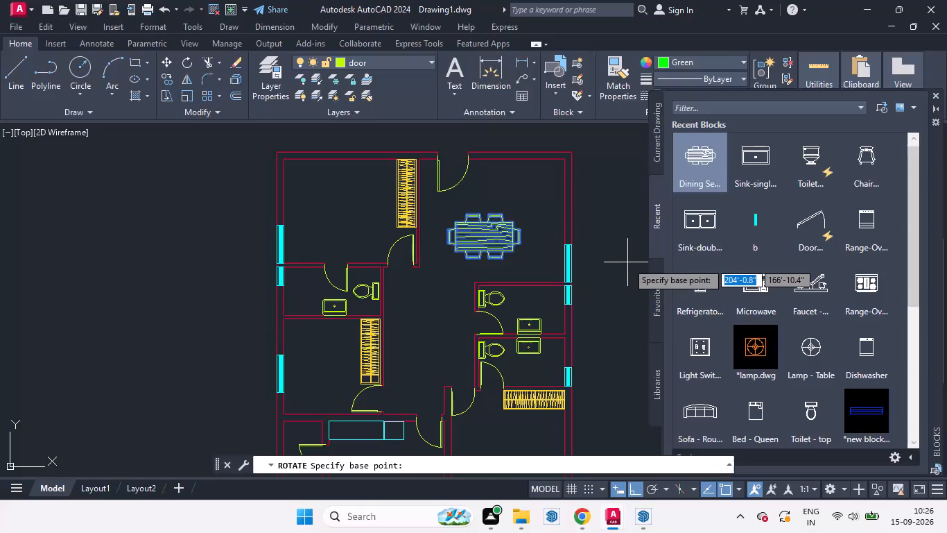
pyautogui.click(453, 221)
pyautogui.click(449, 325)
# Move the dining set straight south into the hall between the western and eastern bathrooms.
pyautogui.click(449, 254)
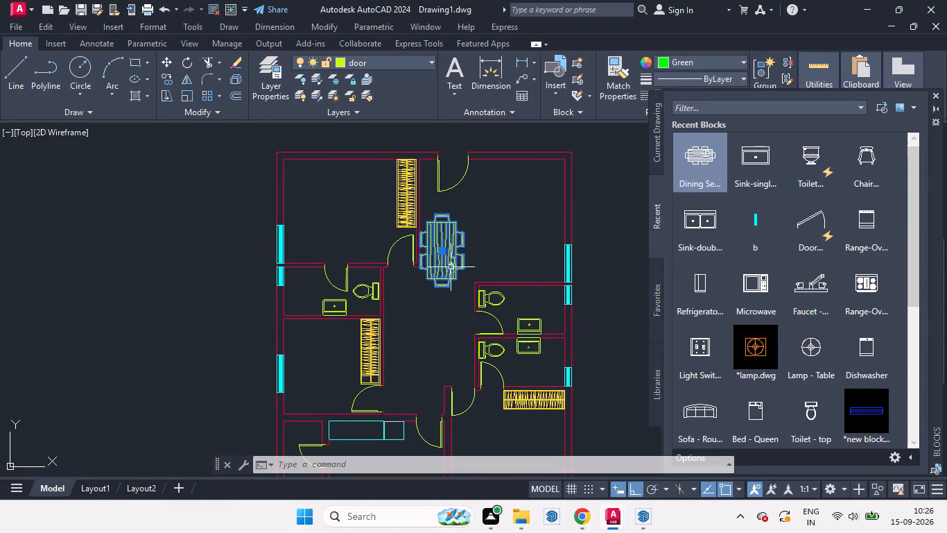
pyautogui.press('m')
pyautogui.press('Return')
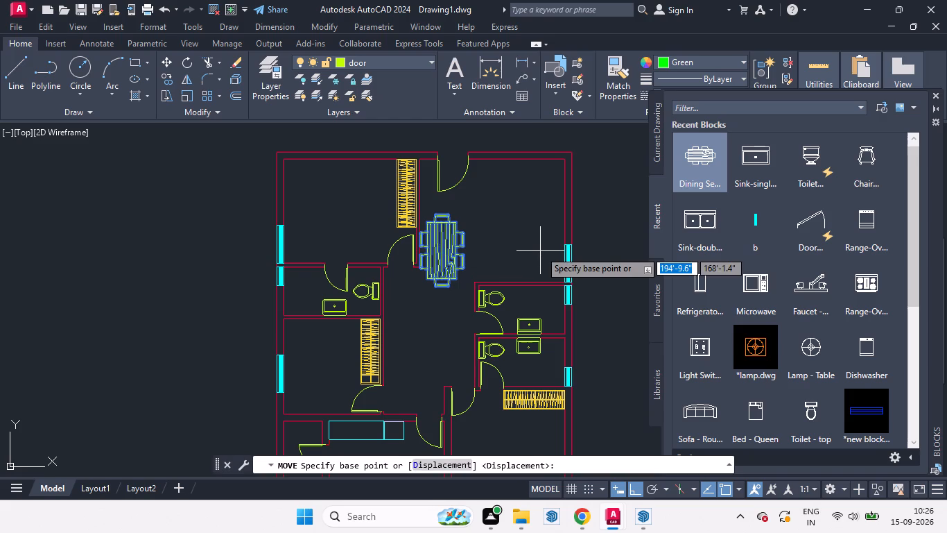
pyautogui.click(442, 277)
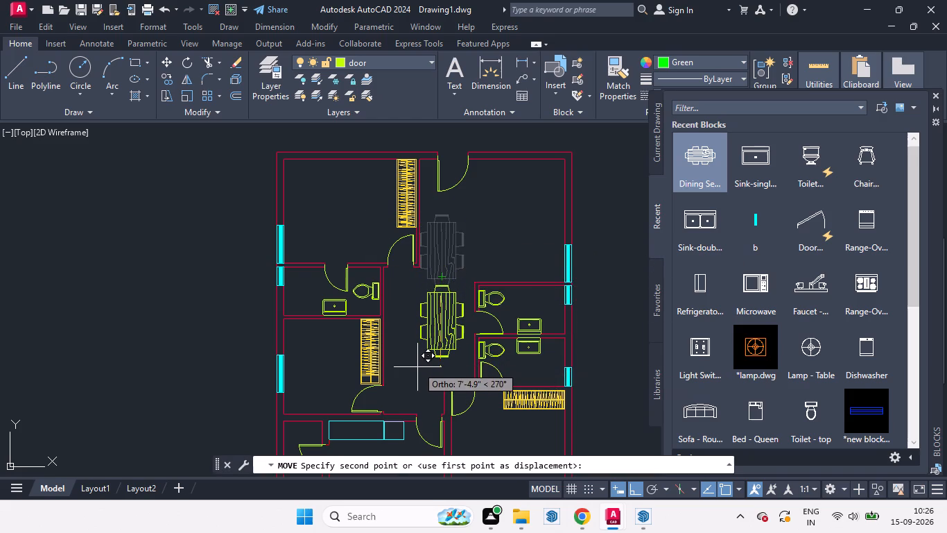
pyautogui.click(417, 371)
# Move the dining set slightly west in the hall, away from the eastern bathrooms' doors.
pyautogui.click(446, 339)
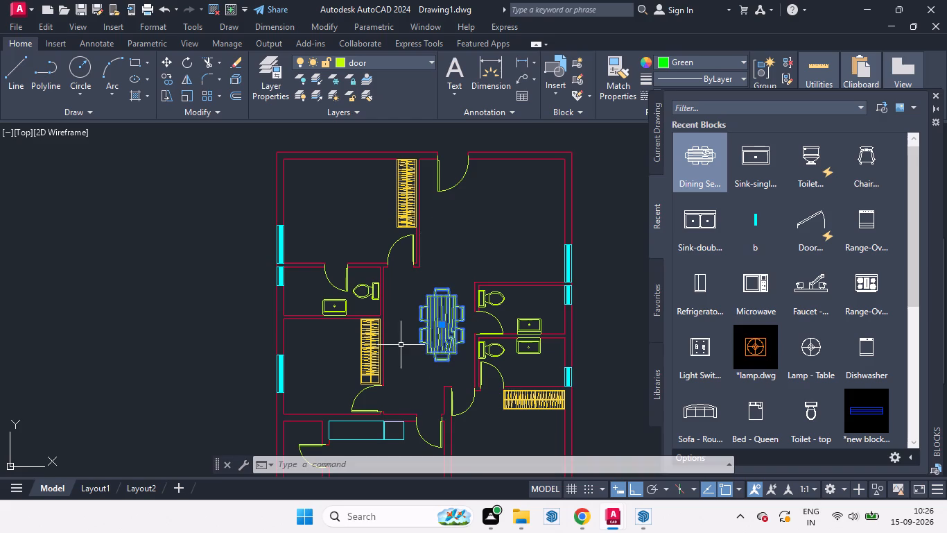
pyautogui.press('m')
pyautogui.press('Return')
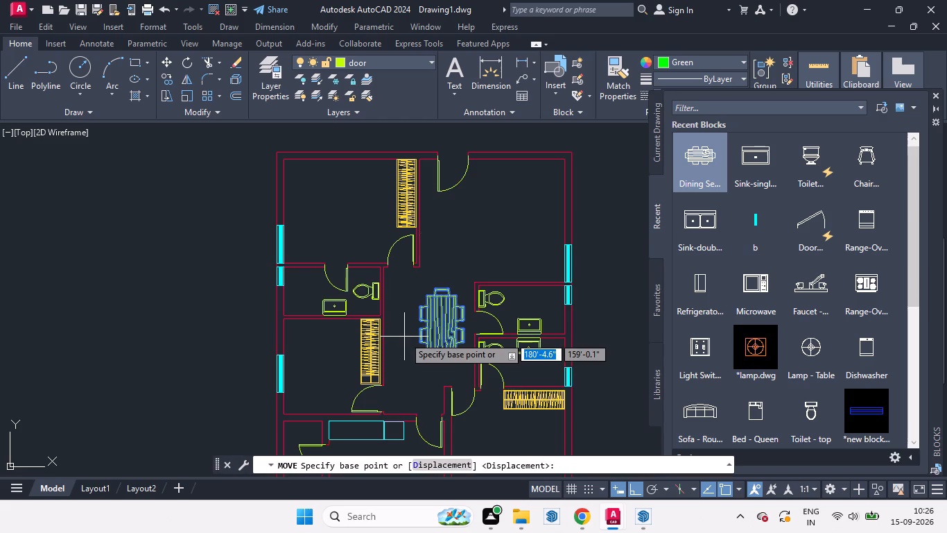
pyautogui.click(444, 362)
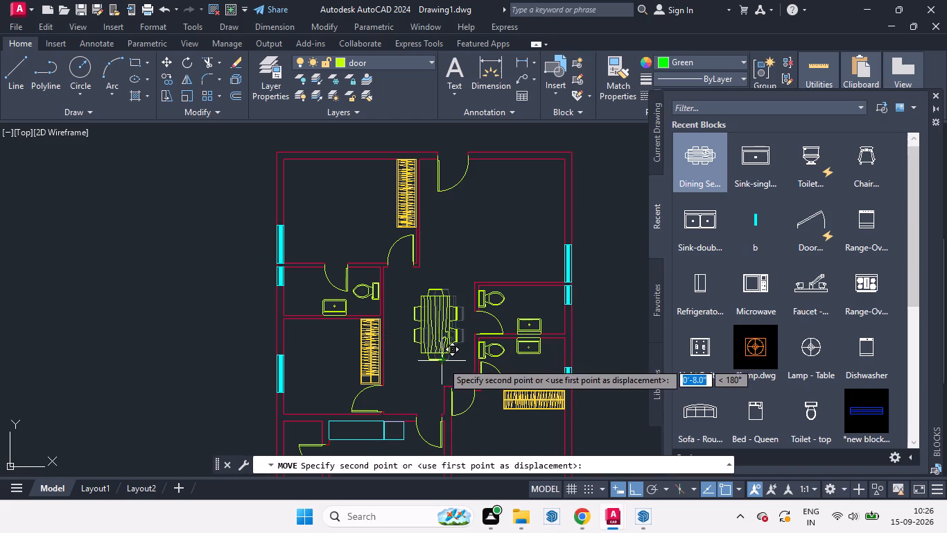
pyautogui.click(433, 364)
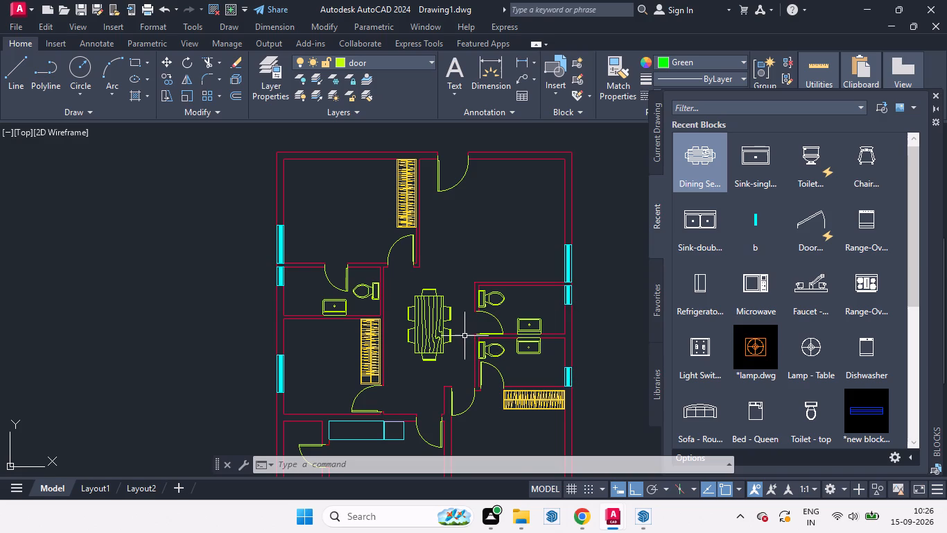
# Scale the dining set in the hall down to about 0.9 of its size.
pyautogui.moveTo(457, 333); pyautogui.dragTo(439, 267, button='middle')
pyautogui.click(416, 261)
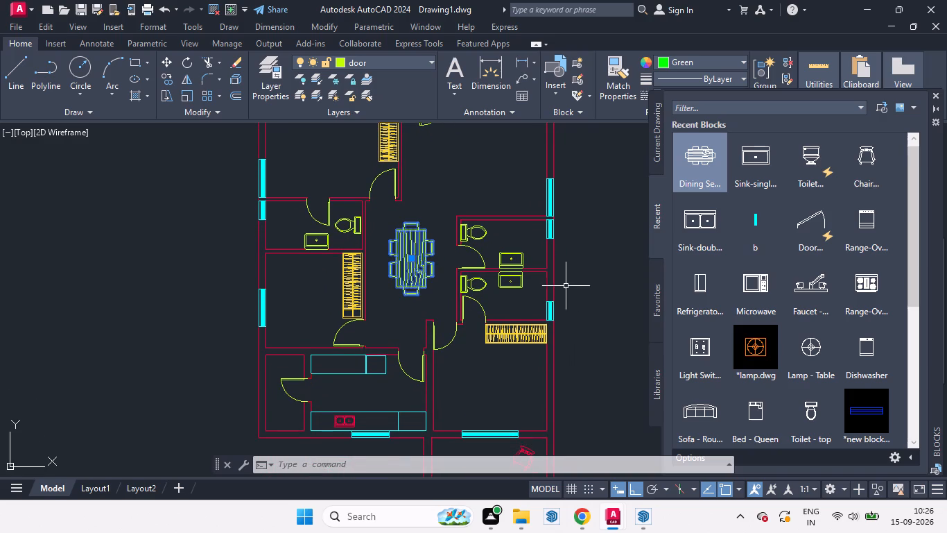
pyautogui.write('sc')
pyautogui.press('Return')
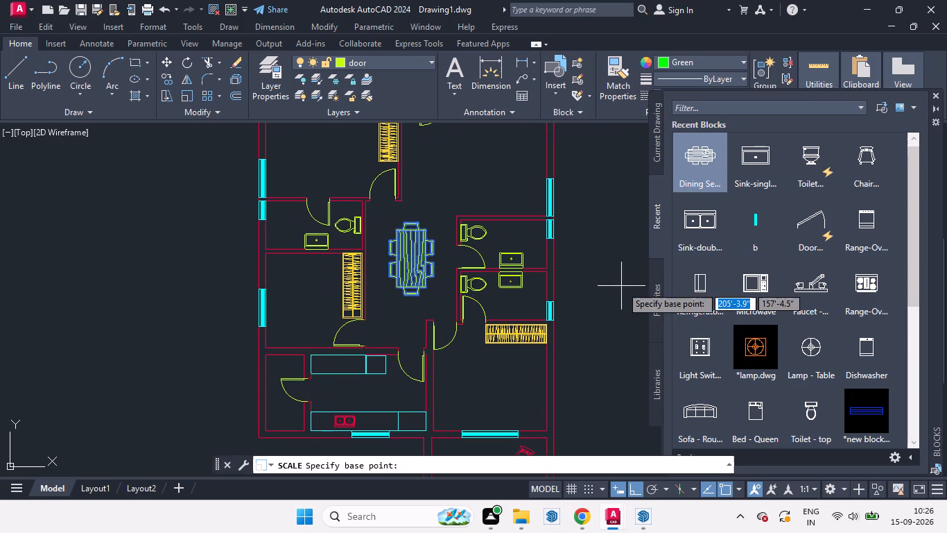
pyautogui.click(404, 223)
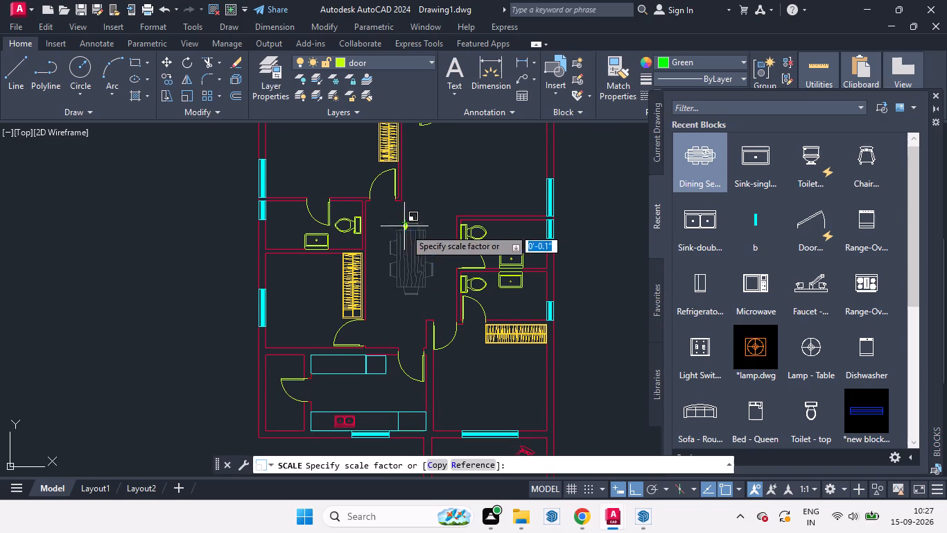
pyautogui.scroll(3, 410, 261)
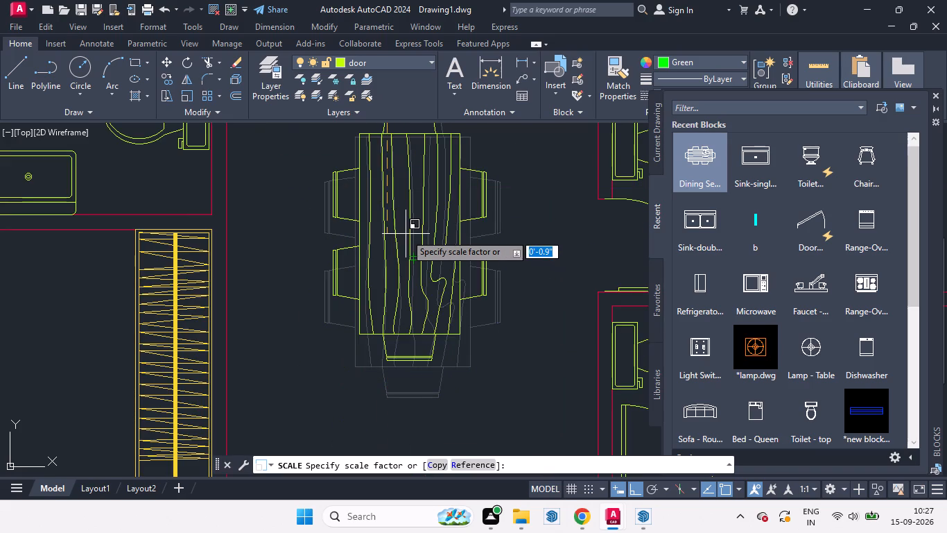
pyautogui.scroll(2, 406, 234)
pyautogui.click(406, 234)
pyautogui.scroll(-3, 406, 300)
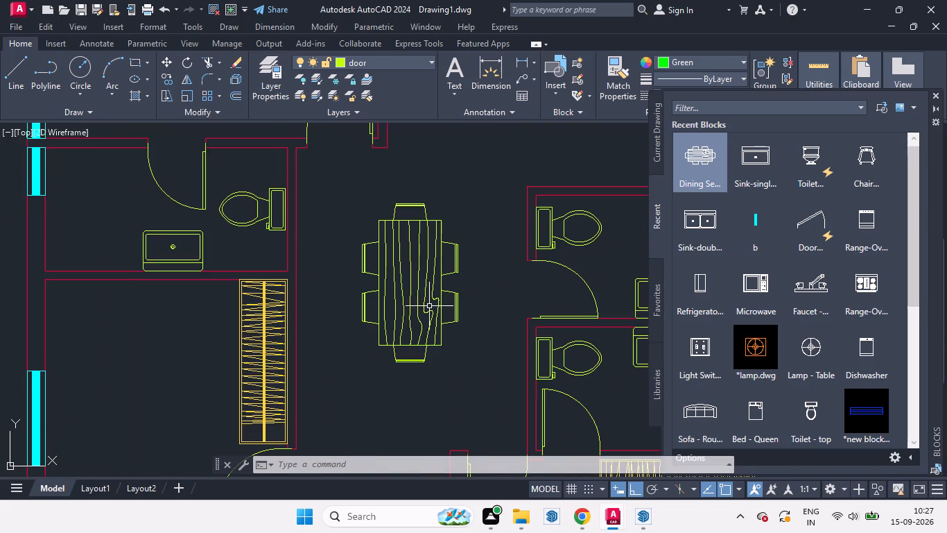
# Move the reduced dining set slightly straight south in the hall.
pyautogui.moveTo(429, 309); pyautogui.dragTo(429, 278, button='middle')
pyautogui.scroll(-1, 444, 303)
pyautogui.moveTo(453, 316); pyautogui.dragTo(437, 287, button='middle')
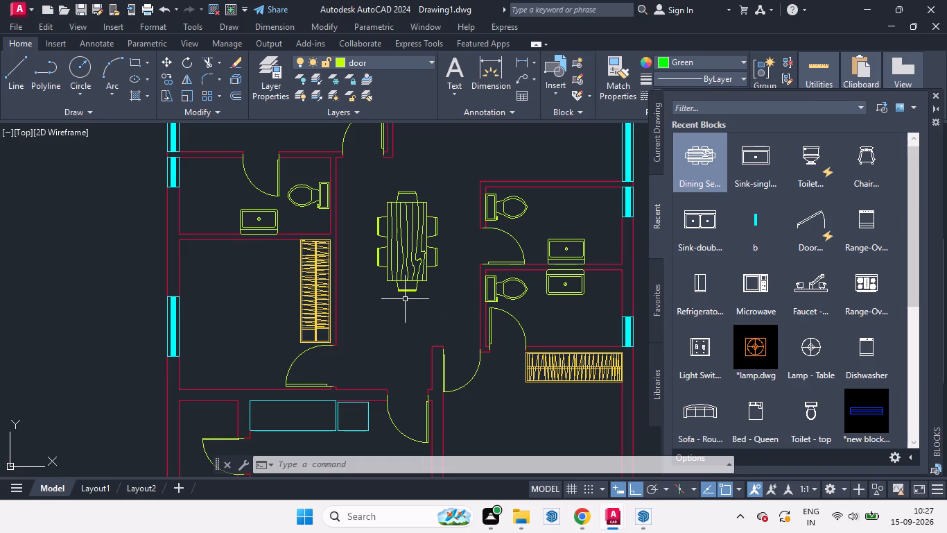
pyautogui.click(417, 270)
pyautogui.press('m')
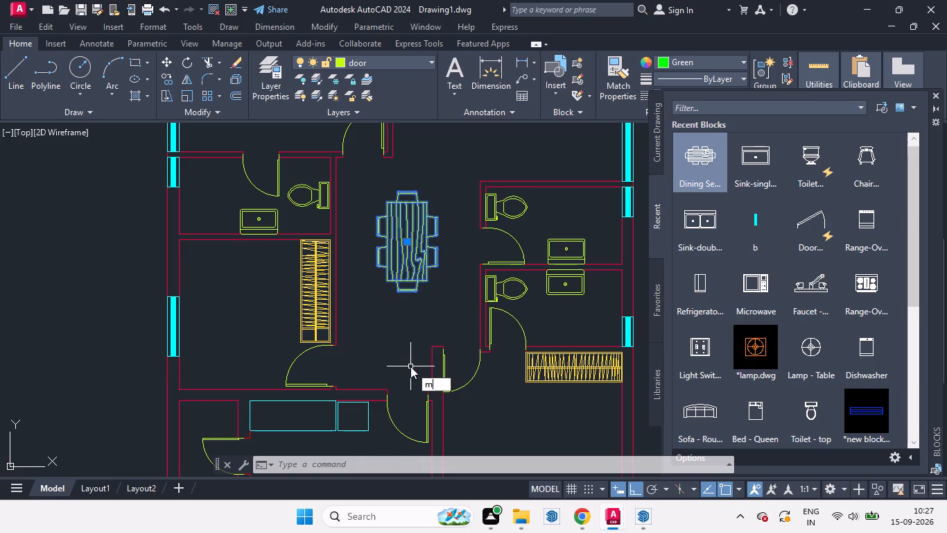
pyautogui.press('Return')
pyautogui.click(408, 305)
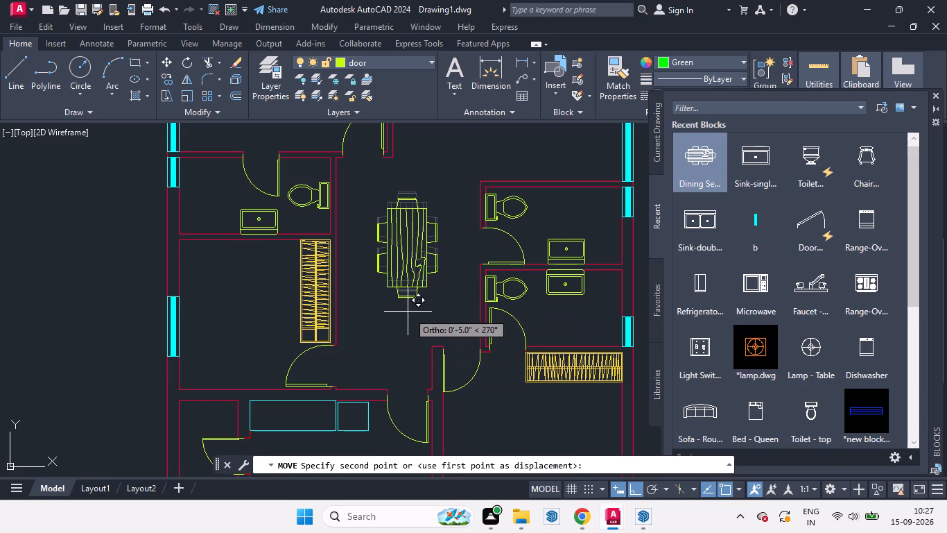
pyautogui.click(408, 317)
# Insert the Sofa - Roundback 7 ft. block from the recent blocks outside the plan, east of the eastern bathrooms.
pyautogui.scroll(-1, 392, 323)
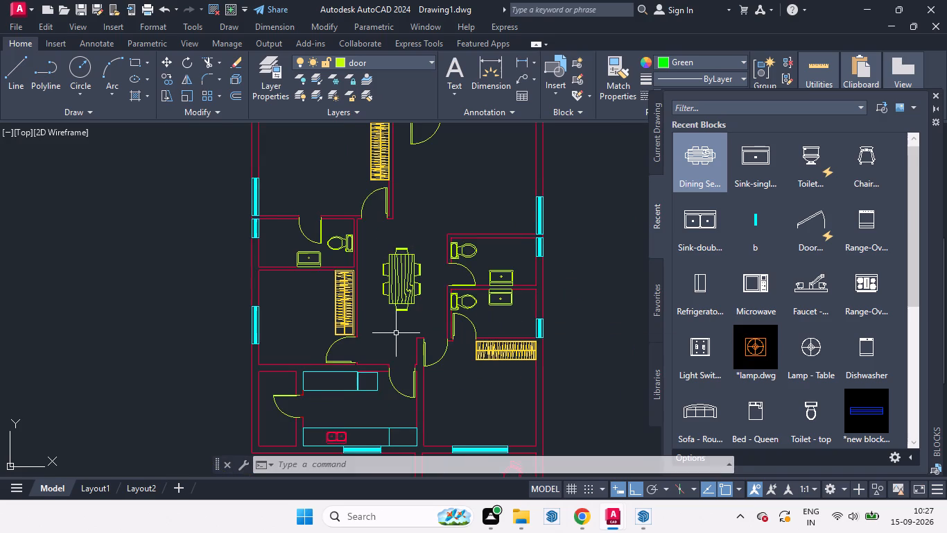
pyautogui.moveTo(383, 335); pyautogui.dragTo(351, 337, button='middle')
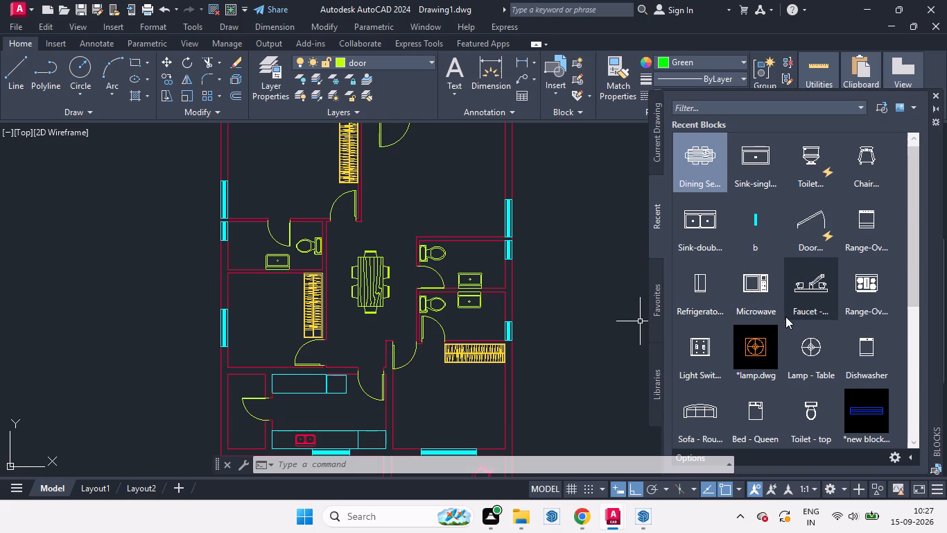
pyautogui.scroll(-2, 766, 312)
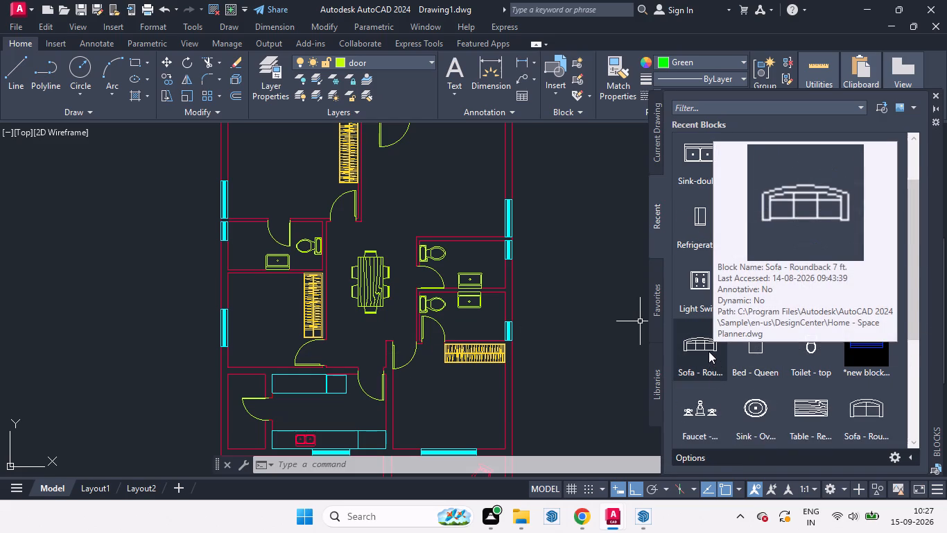
pyautogui.moveTo(708, 350); pyautogui.dragTo(697, 350)
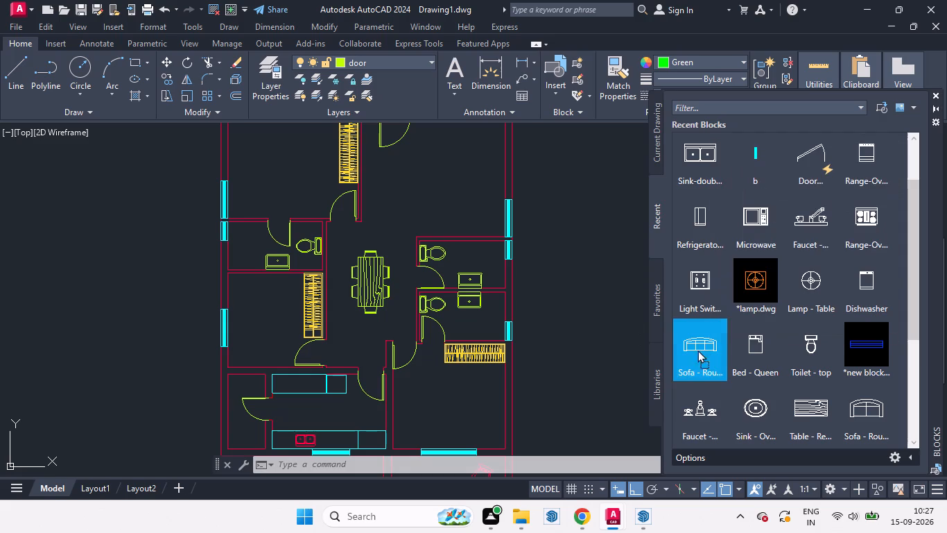
pyautogui.moveTo(697, 350); pyautogui.dragTo(580, 282)
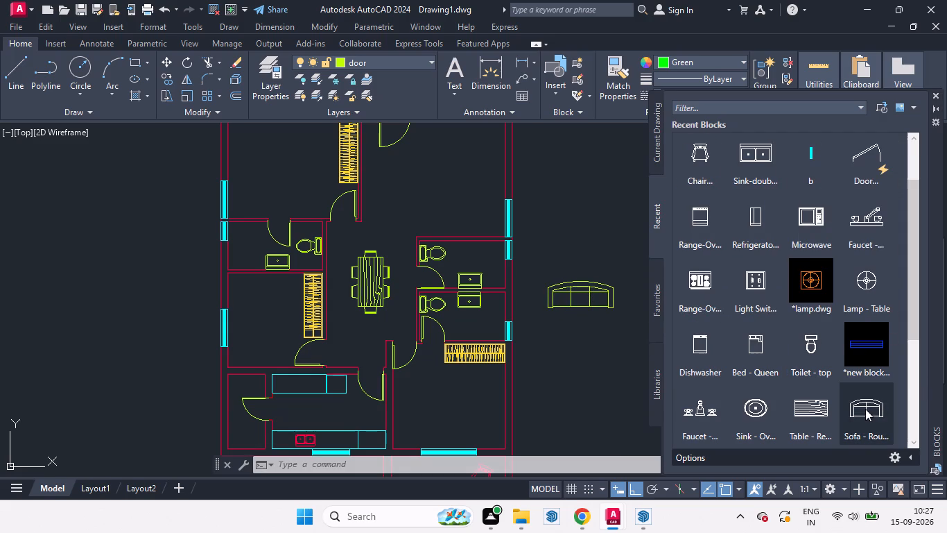
# Insert the two-seat roundback sofa block from the recent blocks outside the plan, south of the three-seat sofa.
pyautogui.moveTo(865, 407); pyautogui.dragTo(566, 358)
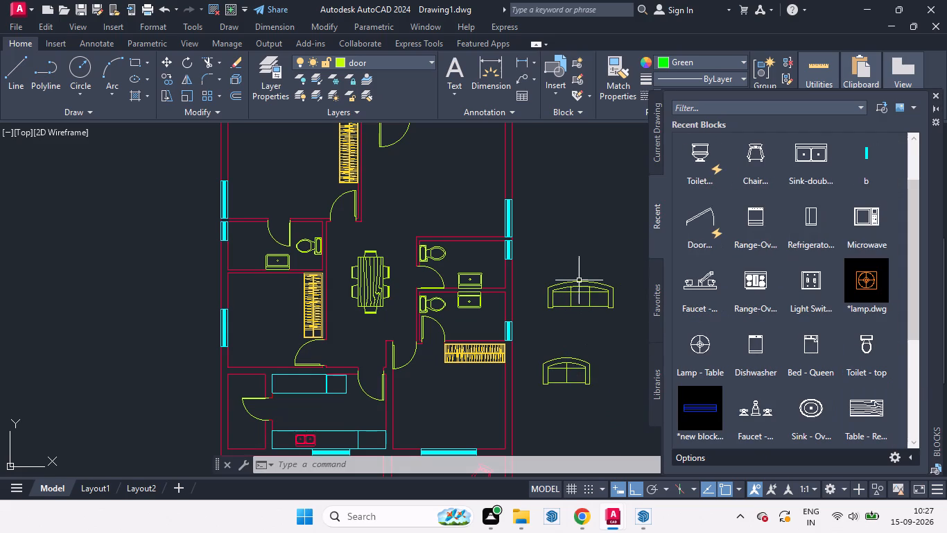
# Rotate the three-seat sofa a quarter turn clockwise so its curved back faces east.
pyautogui.click(579, 281)
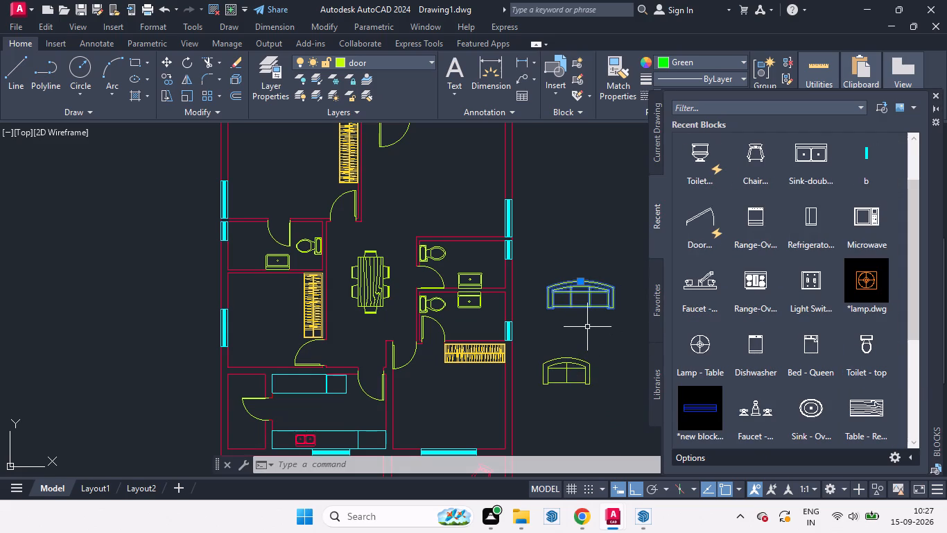
pyautogui.write('ro')
pyautogui.press('Return')
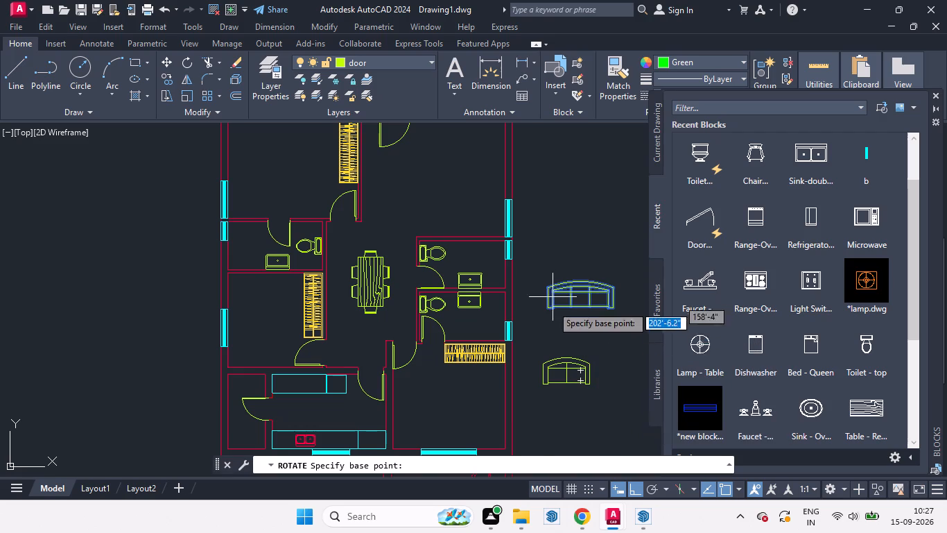
pyautogui.click(542, 319)
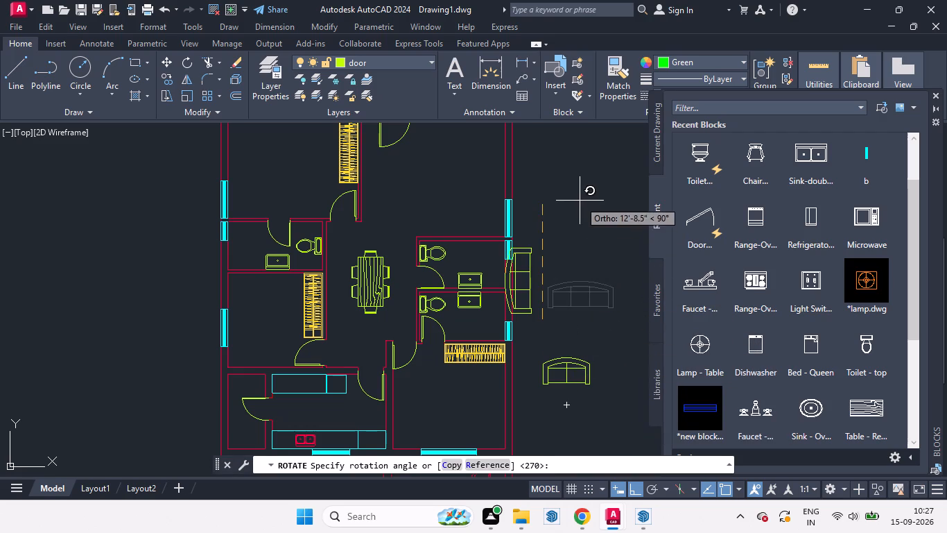
pyautogui.click(573, 447)
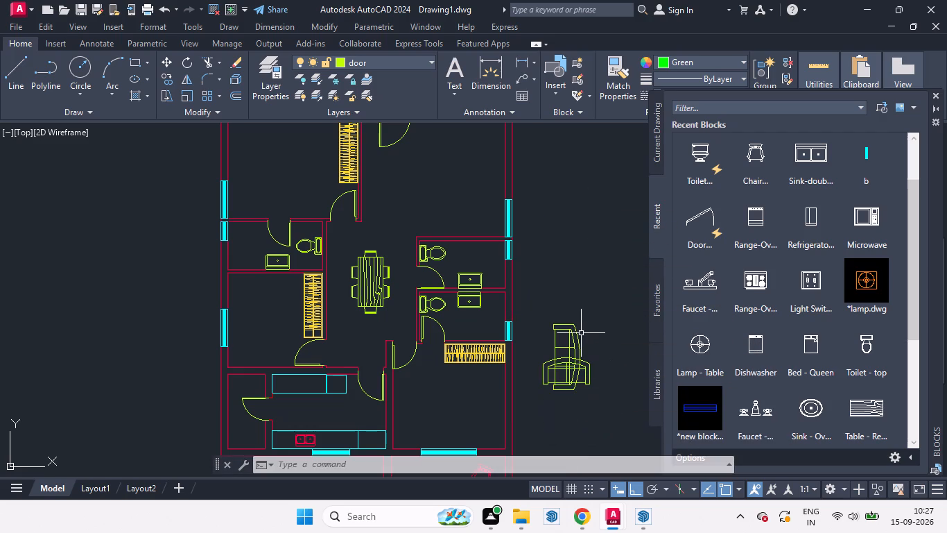
# Move the three-seat sofa by its back midpoint onto the inner face of the northeastern room's east wall, just north of the window.
pyautogui.click(578, 333)
pyautogui.press('m')
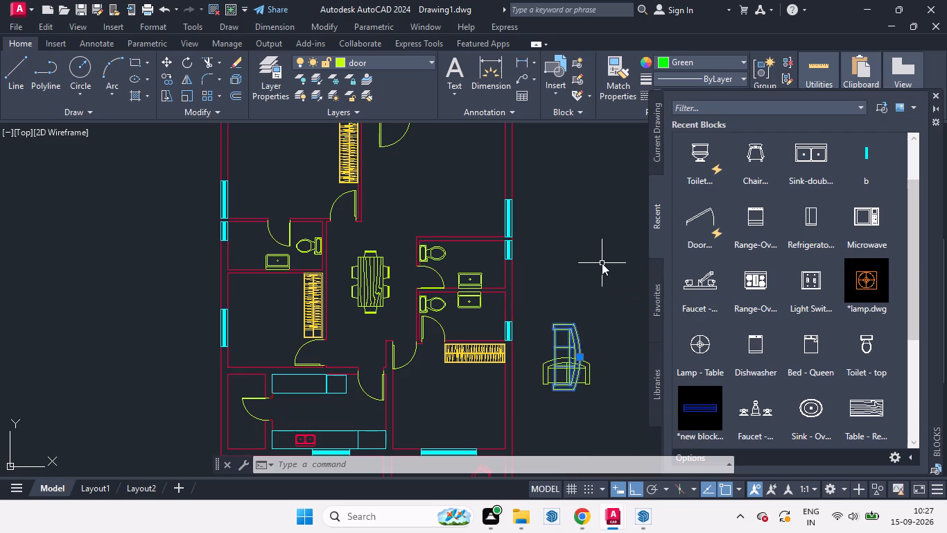
pyautogui.press('Return')
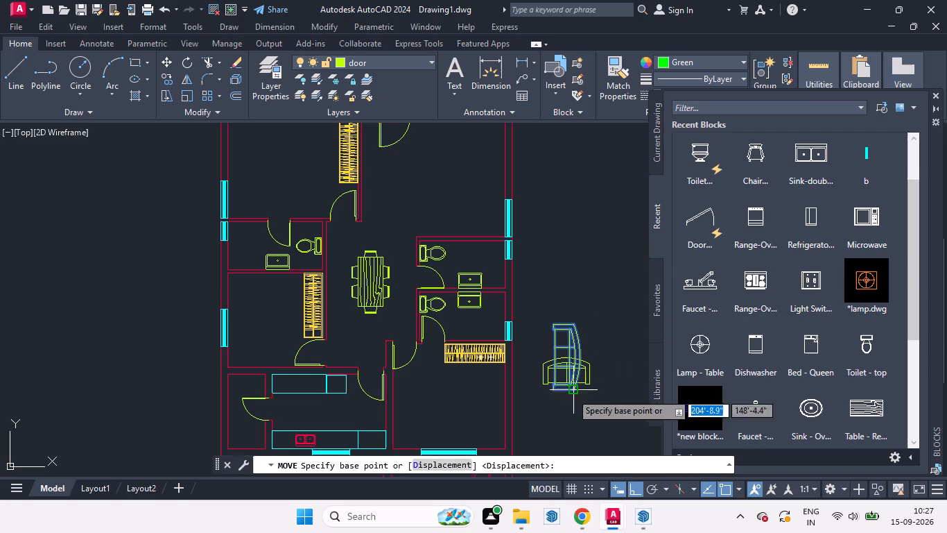
pyautogui.click(579, 355)
pyautogui.scroll(-2, 532, 269)
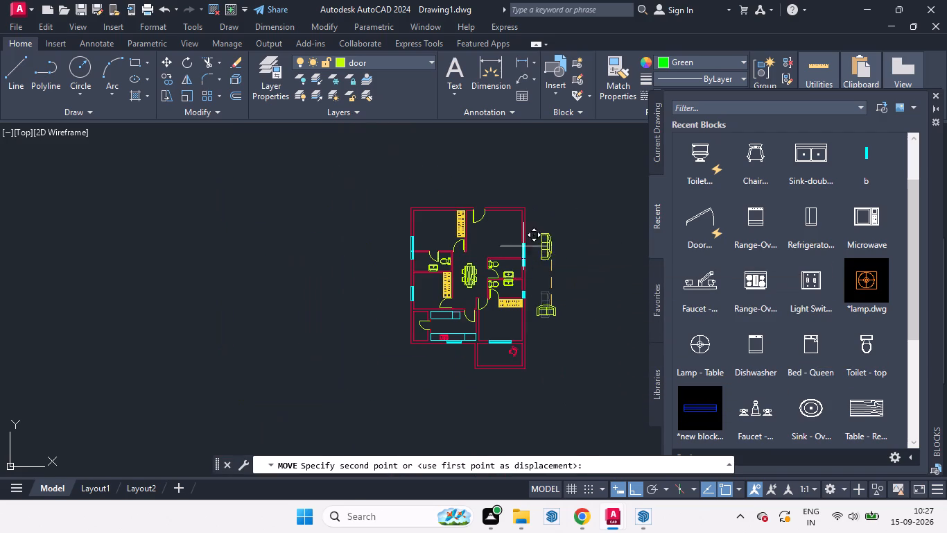
pyautogui.scroll(2, 516, 232)
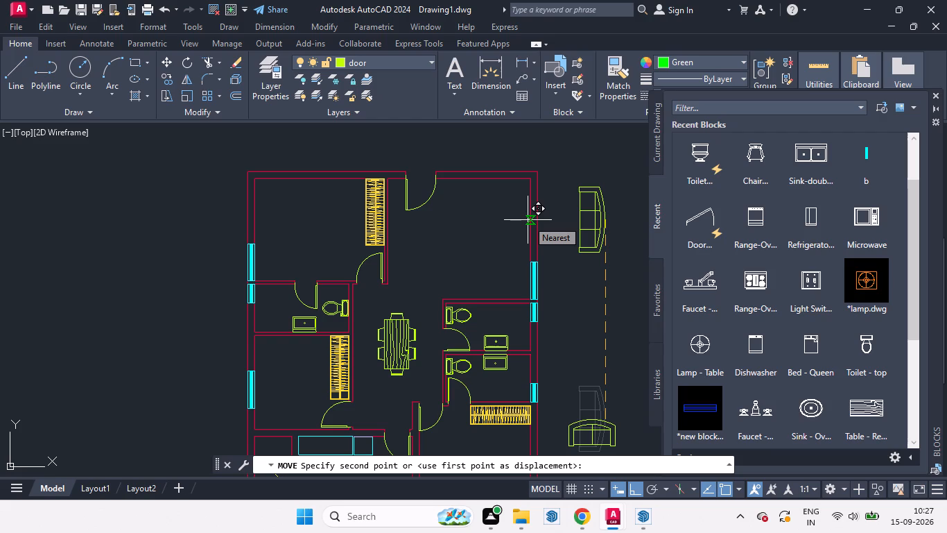
pyautogui.click(530, 235)
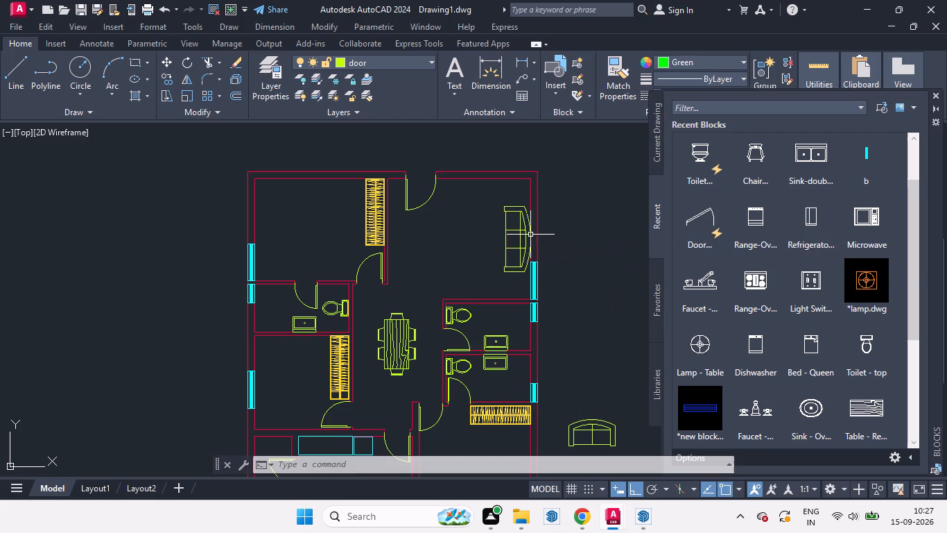
# Rotate the two-seat sofa 180 degrees outside the plan so its curved back faces south.
pyautogui.scroll(-1, 574, 214)
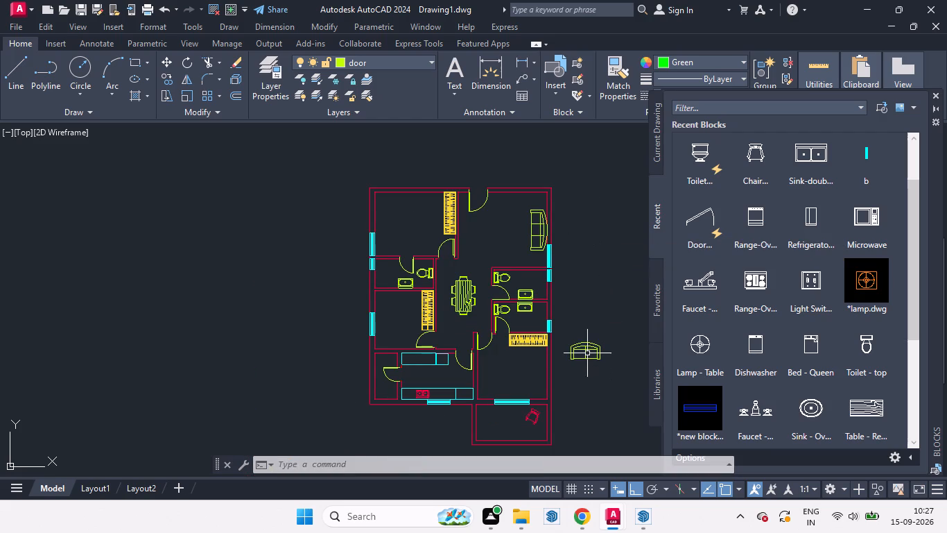
pyautogui.click(587, 353)
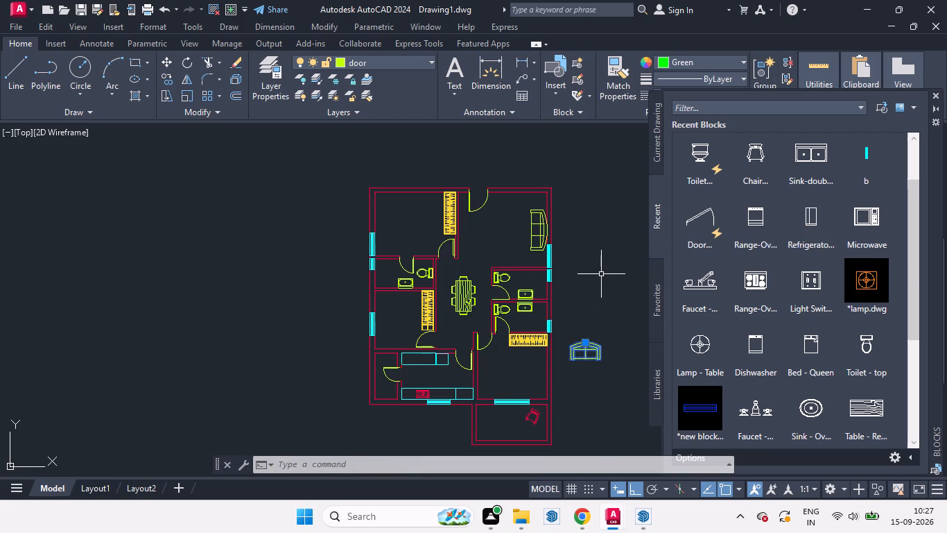
pyautogui.write('ro')
pyautogui.press('Return')
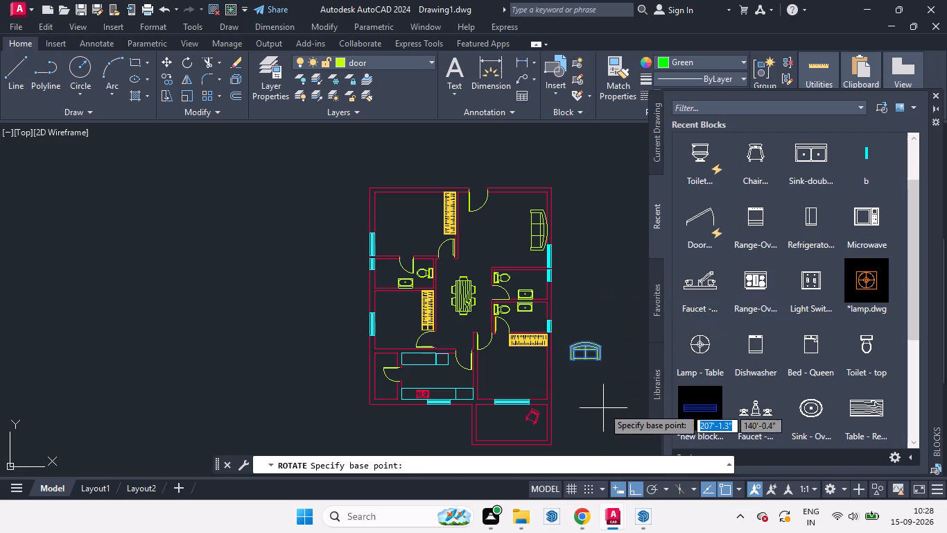
pyautogui.click(603, 401)
pyautogui.scroll(-1, 623, 366)
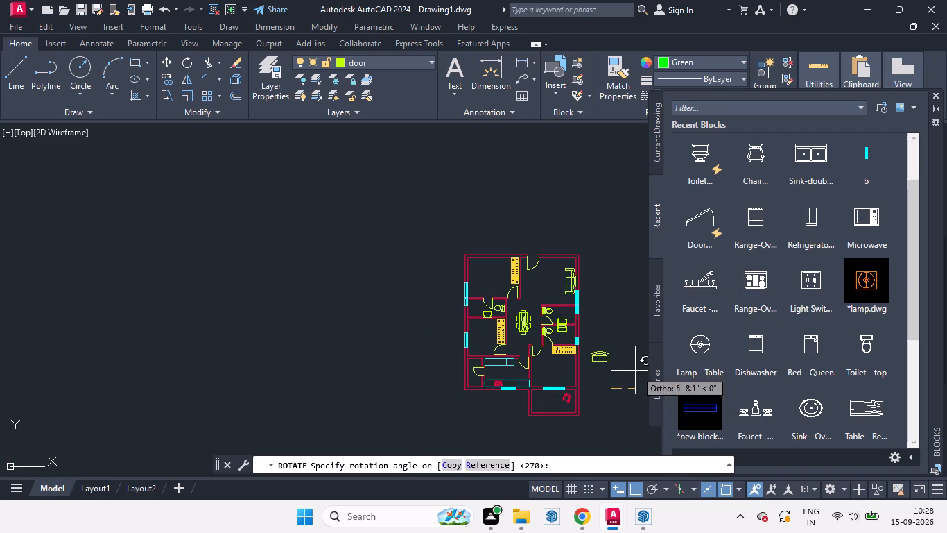
pyautogui.click(415, 320)
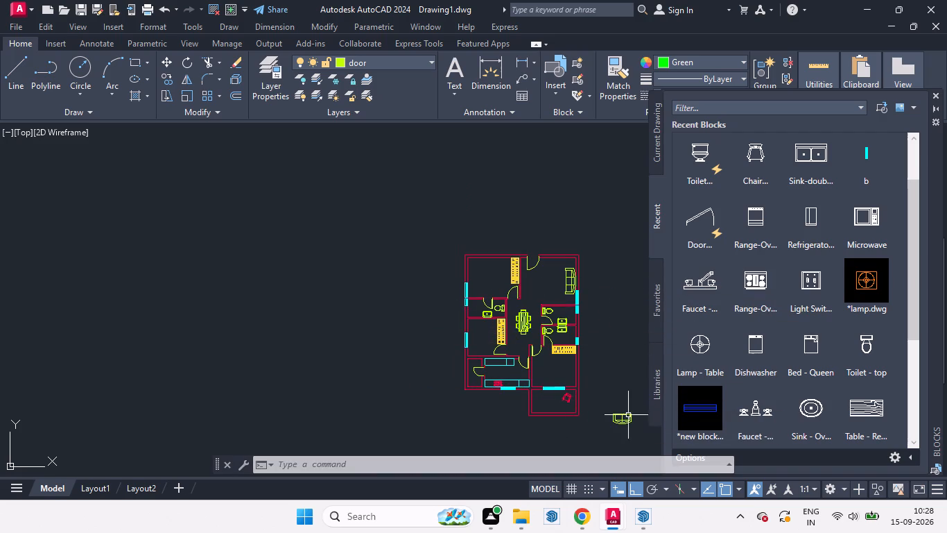
# Mirror the two-seat sofa northward across a horizontal line along its front edge, keeping the source object.
pyautogui.click(629, 414)
pyautogui.write('mi')
pyautogui.press('Return')
pyautogui.scroll(3, 654, 405)
pyautogui.scroll(4, 596, 405)
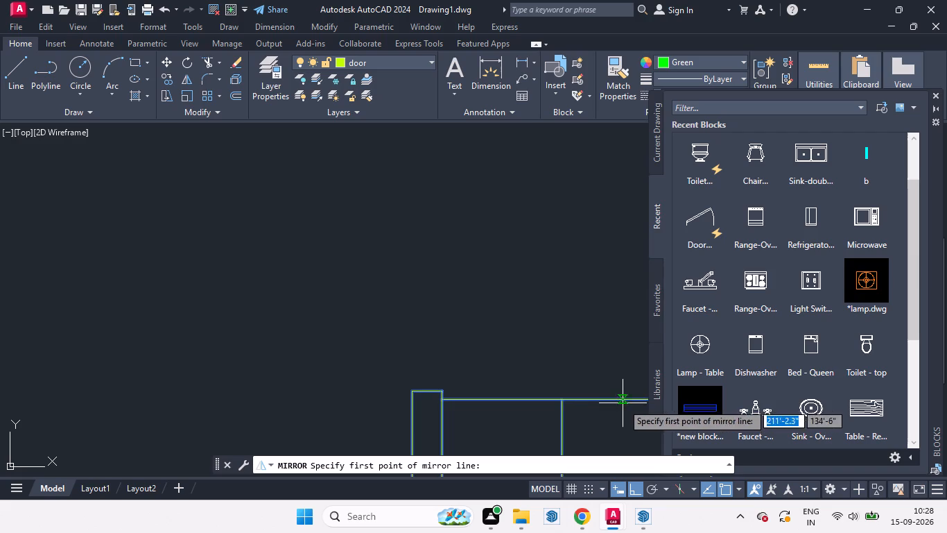
pyautogui.scroll(-3, 364, 380)
pyautogui.click(370, 373)
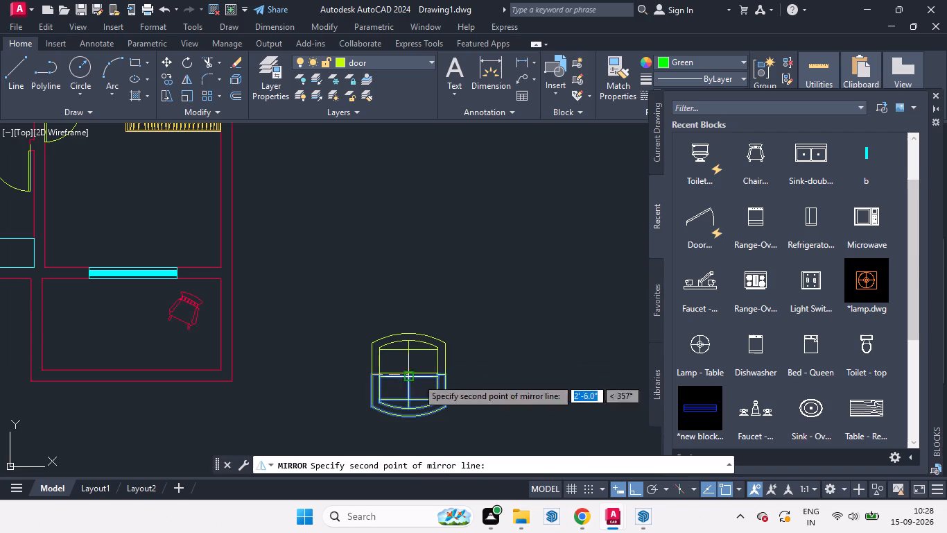
pyautogui.click(495, 364)
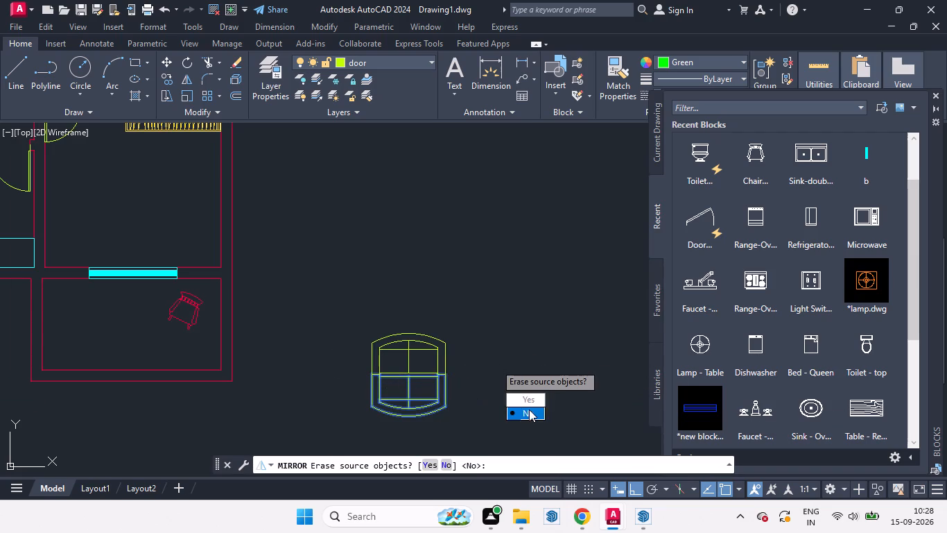
pyautogui.moveTo(529, 409); pyautogui.dragTo(495, 364)
# Move the mirrored two-seat sofa by its back midpoint onto the inner face of the northeastern room's north wall.
pyautogui.click(428, 340)
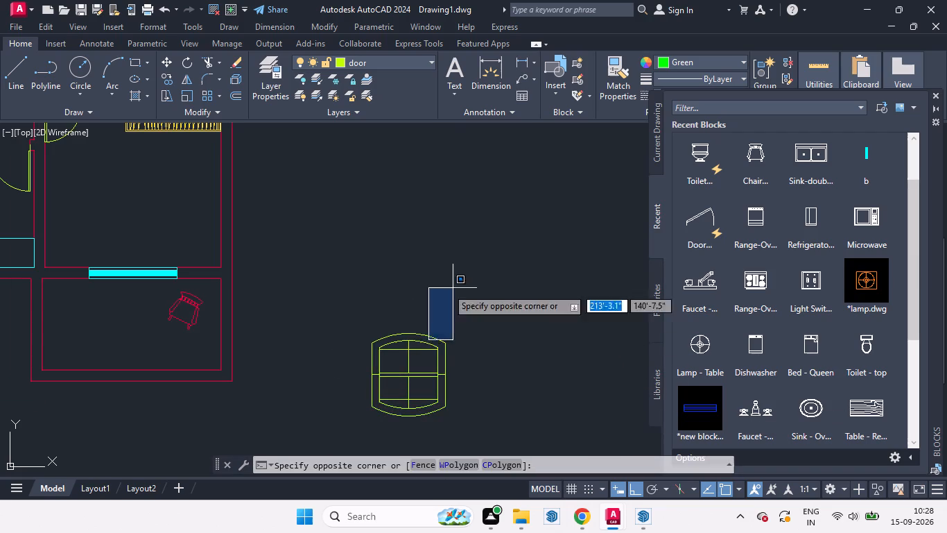
pyautogui.click(412, 325)
pyautogui.press('m')
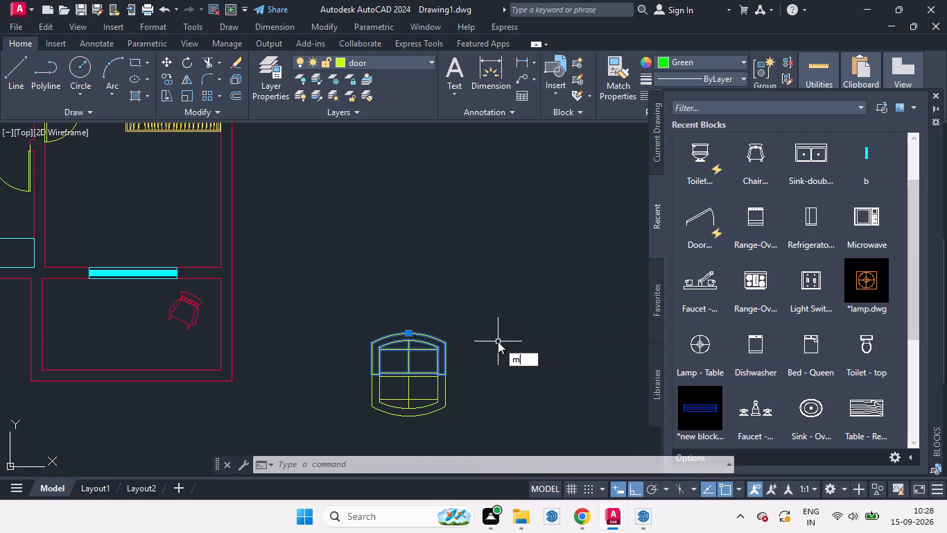
pyautogui.press('Return')
pyautogui.click(410, 332)
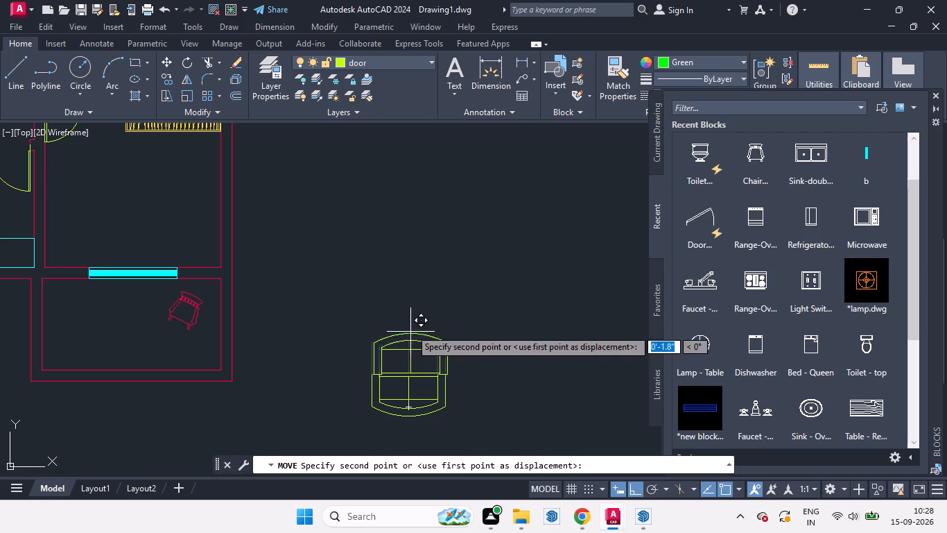
pyautogui.scroll(-4, 457, 321)
pyautogui.scroll(3, 409, 250)
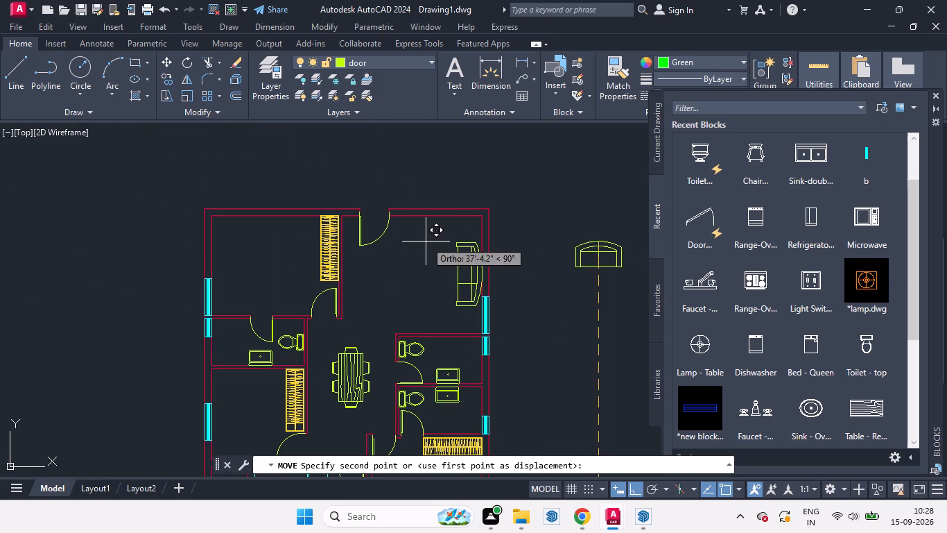
pyautogui.click(429, 217)
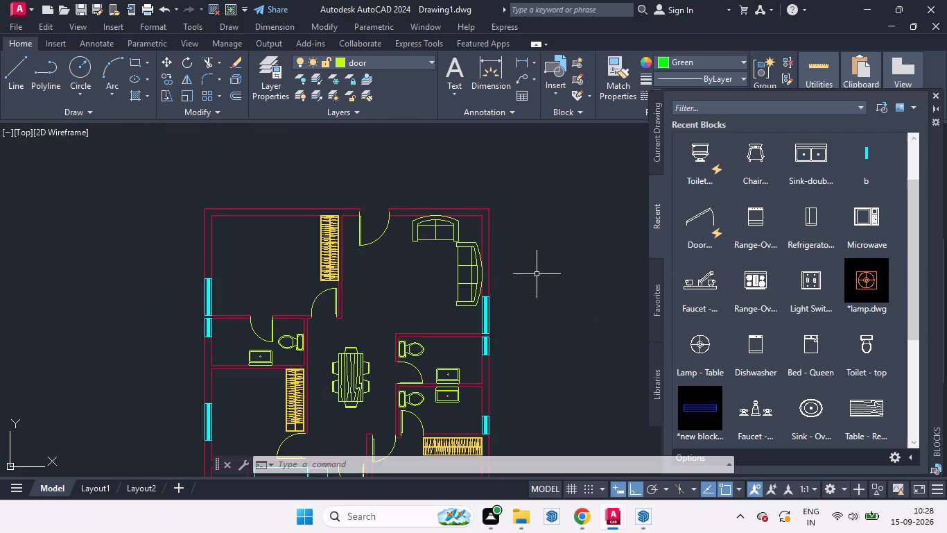
# Shift the two-seat sofa about 1'-2.8" west along the northeastern room's north wall.
pyautogui.scroll(3, 464, 263)
pyautogui.scroll(-3, 448, 250)
pyautogui.click(449, 226)
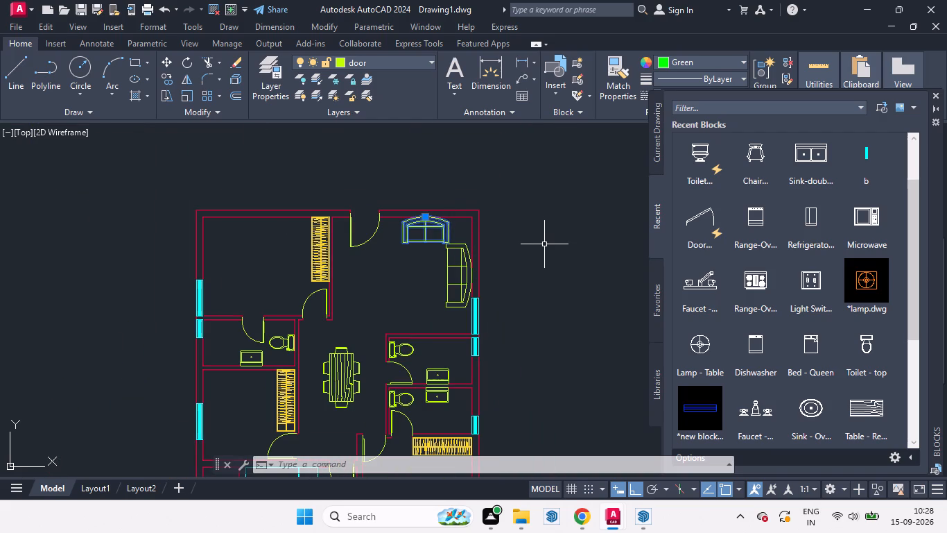
pyautogui.press('m')
pyautogui.press('Return')
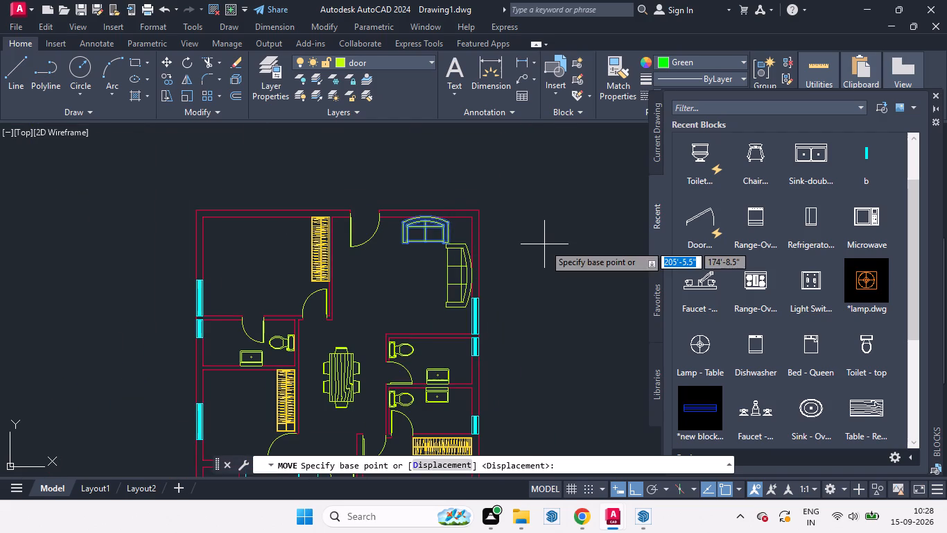
pyautogui.click(425, 261)
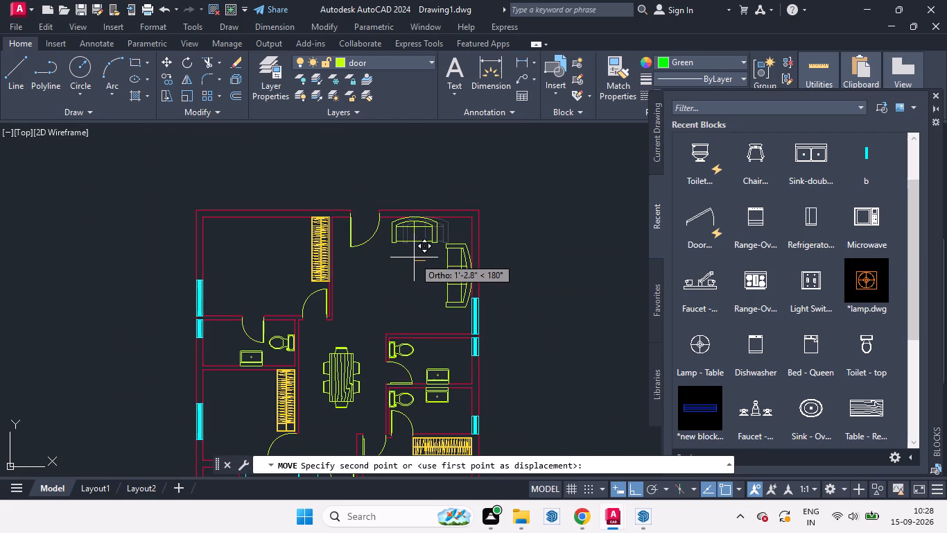
pyautogui.click(414, 257)
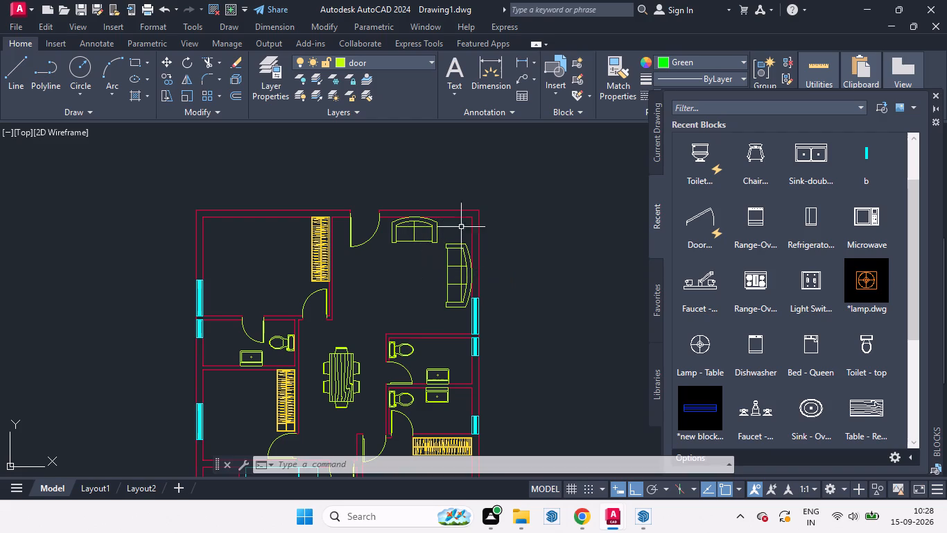
# Move the remaining two-seat sofa straight north outside the plan, level with the southern part of the northeastern room.
pyautogui.scroll(-4, 429, 219)
pyautogui.click(457, 301)
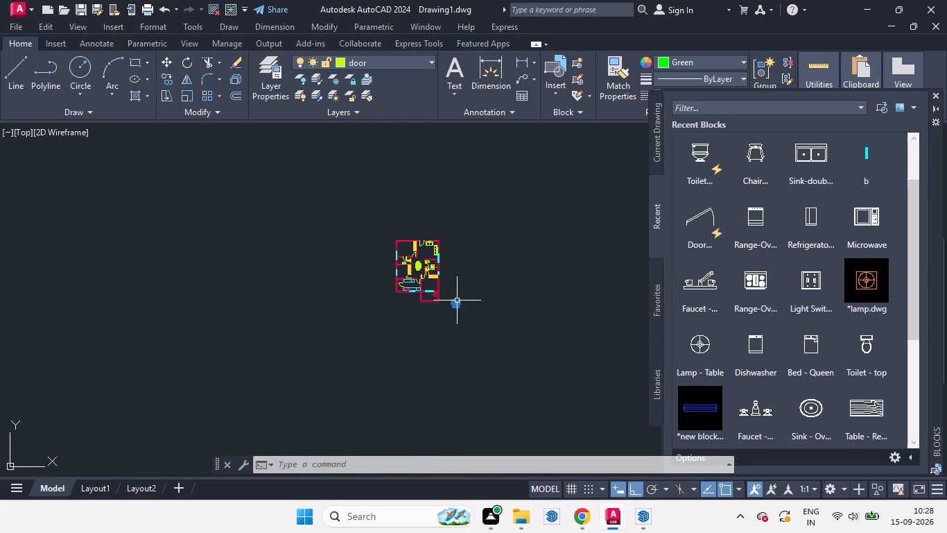
pyautogui.press('m')
pyautogui.press('Return')
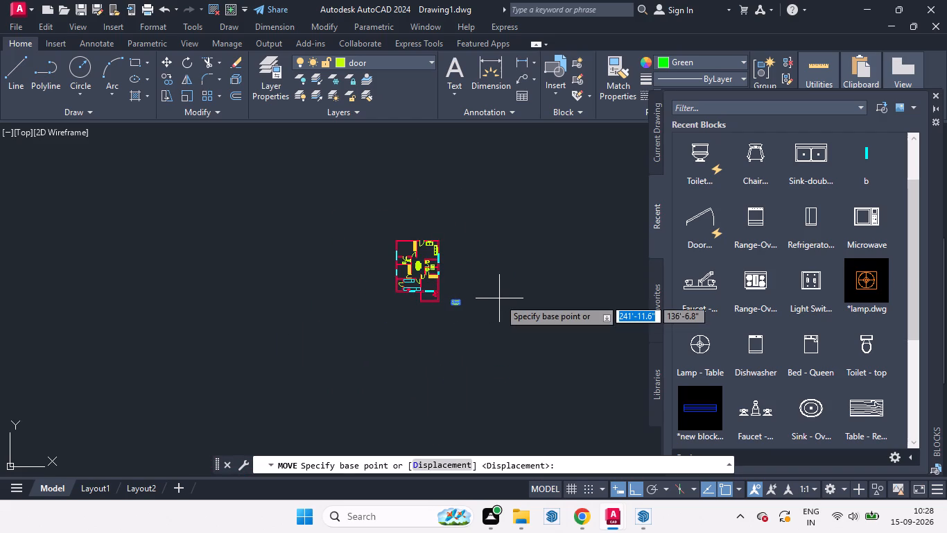
pyautogui.scroll(4, 452, 318)
pyautogui.click(467, 230)
pyautogui.scroll(-4, 467, 257)
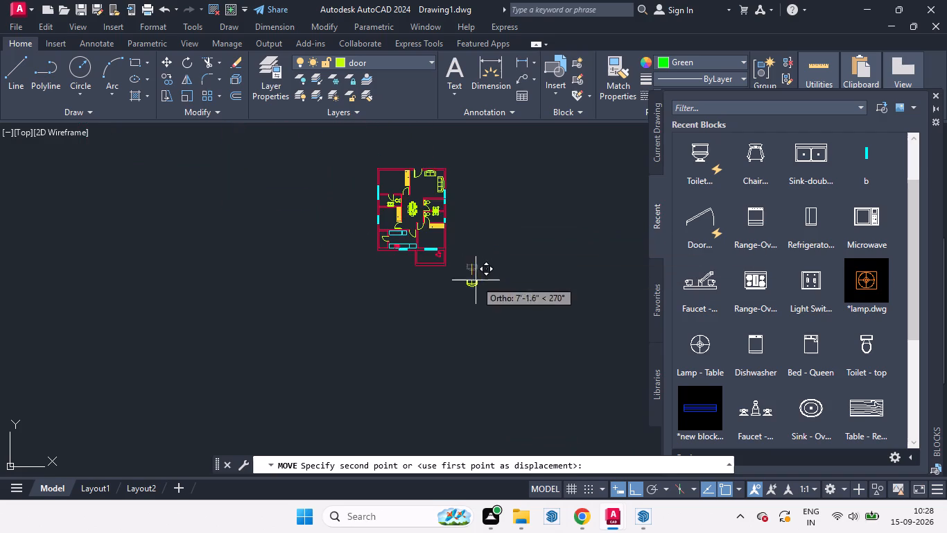
pyautogui.scroll(3, 412, 182)
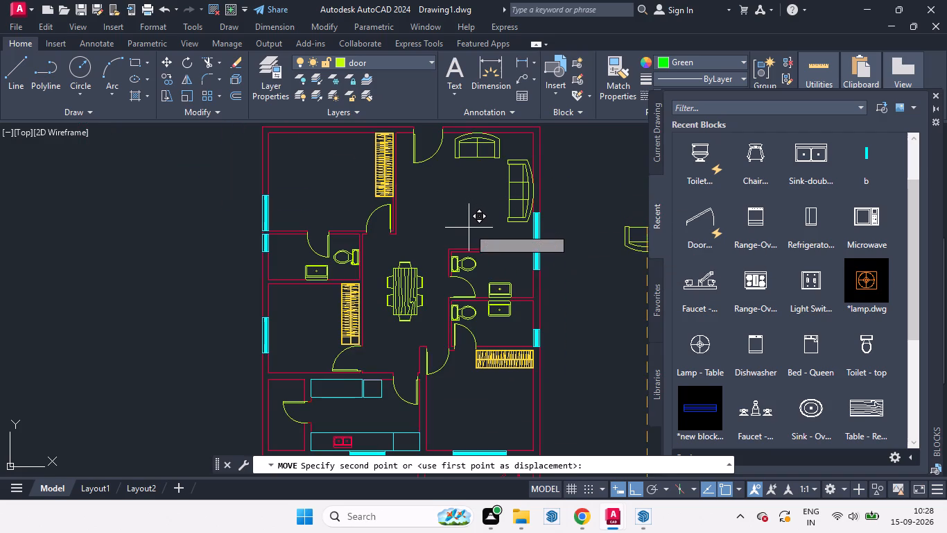
pyautogui.click(469, 228)
# Move that two-seat sofa by its back midpoint onto the north face of the northeastern room's south wall.
pyautogui.scroll(-1, 401, 225)
pyautogui.click(561, 241)
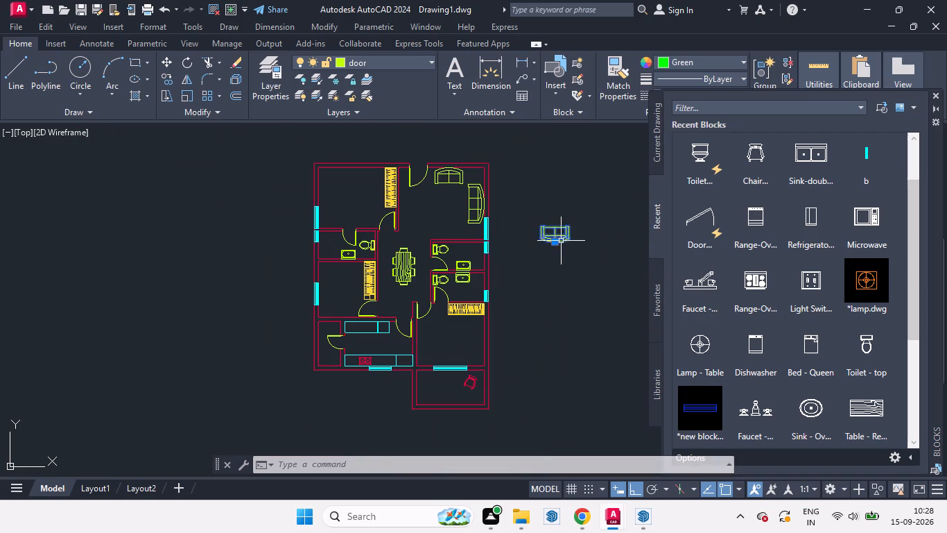
pyautogui.press('m')
pyautogui.press('Return')
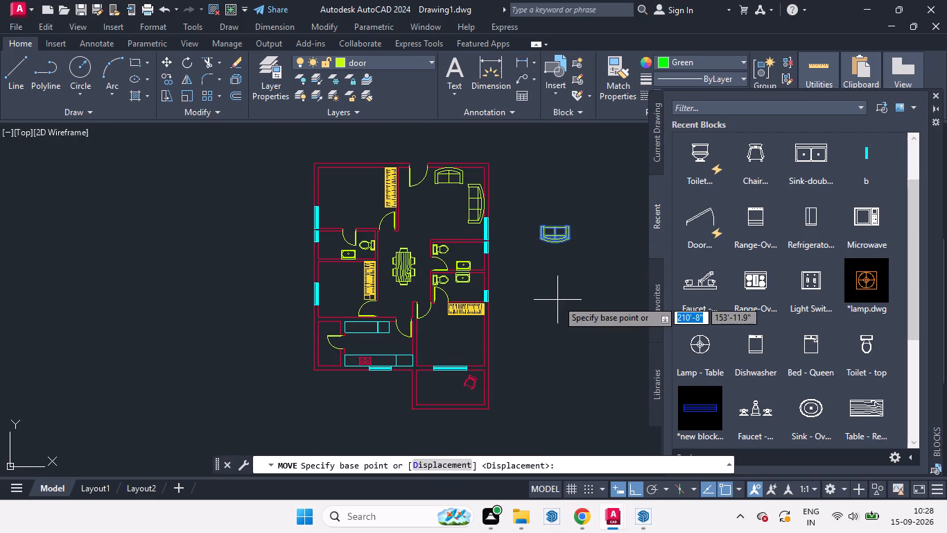
pyautogui.scroll(2, 539, 255)
pyautogui.click(578, 225)
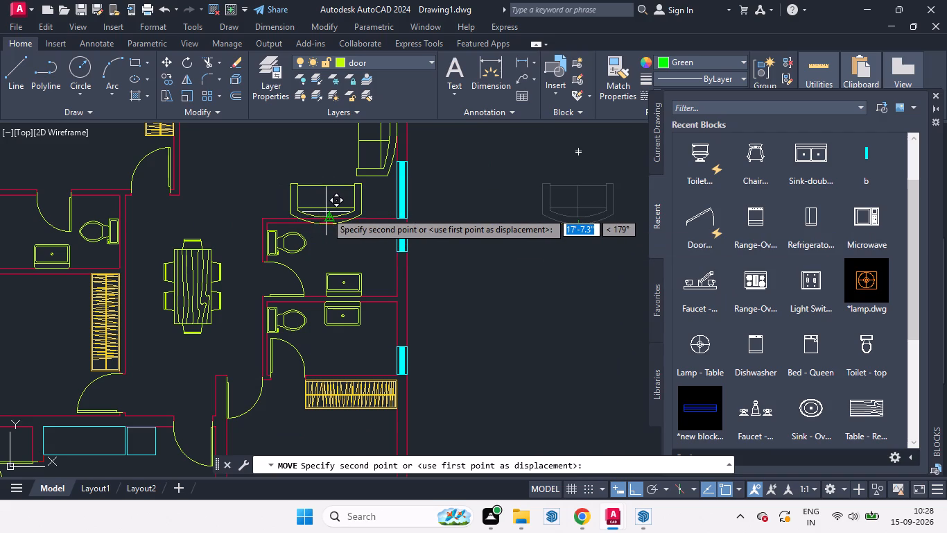
pyautogui.click(326, 212)
# Draw a vertical guide line from the northern two-seat sofa's front west corner down to the room's south wall.
pyautogui.scroll(-2, 351, 248)
pyautogui.scroll(1, 320, 236)
pyautogui.click(342, 225)
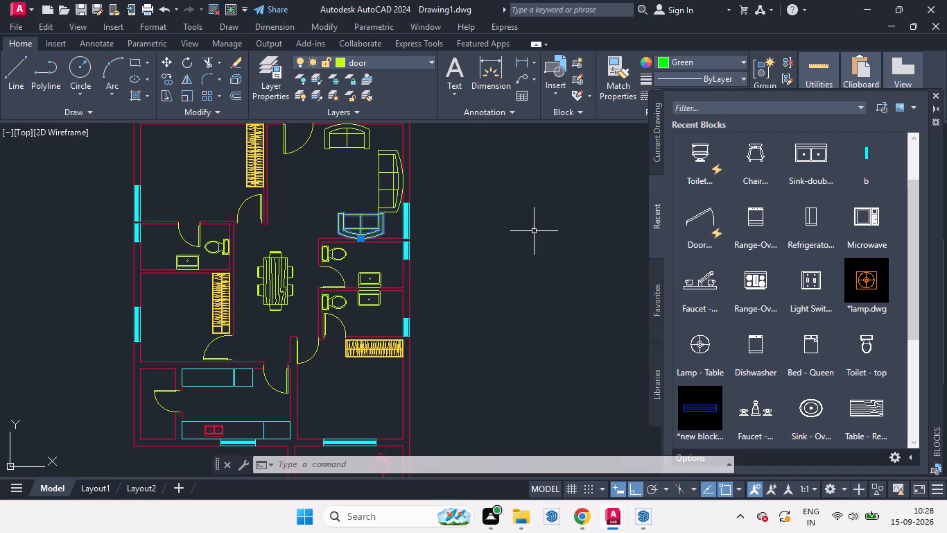
pyautogui.press('l')
pyautogui.press('Return')
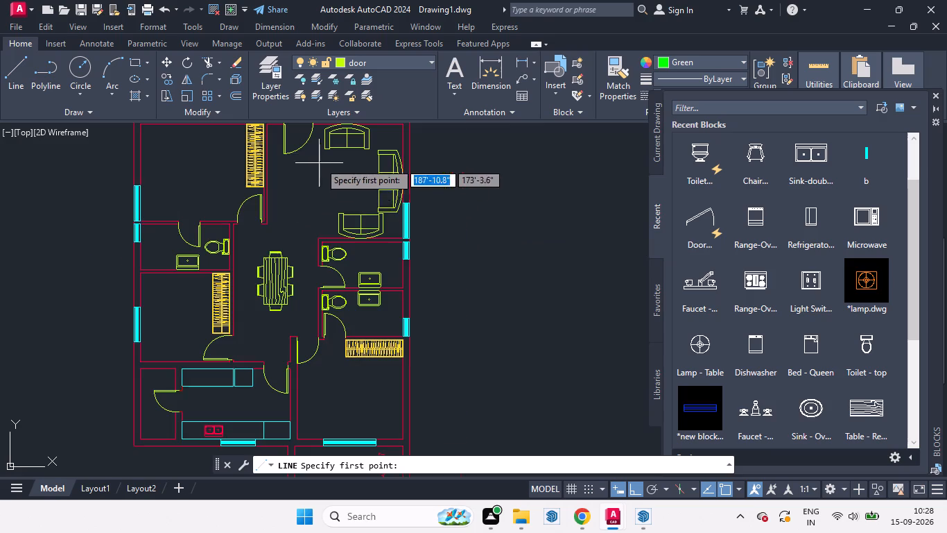
pyautogui.scroll(2, 322, 161)
pyautogui.click(325, 132)
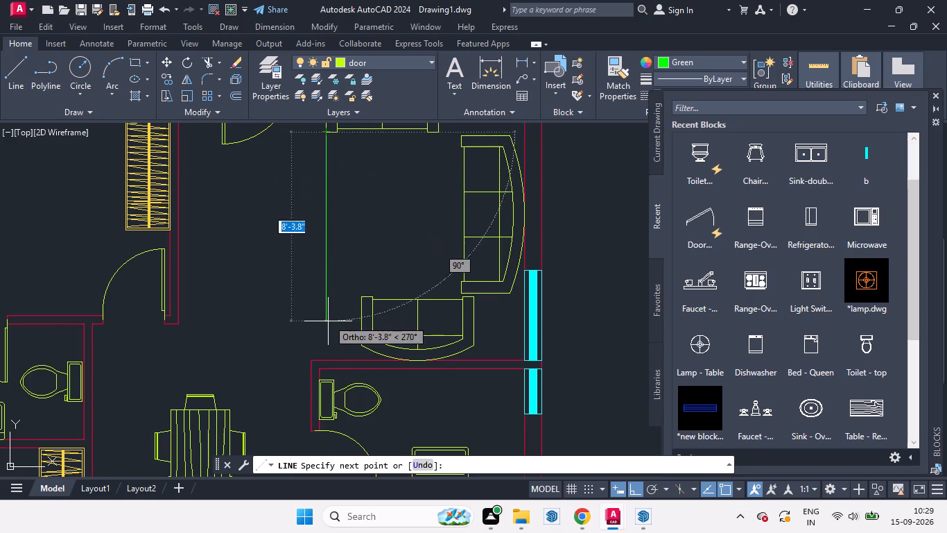
pyautogui.click(326, 363)
pyautogui.press('space')
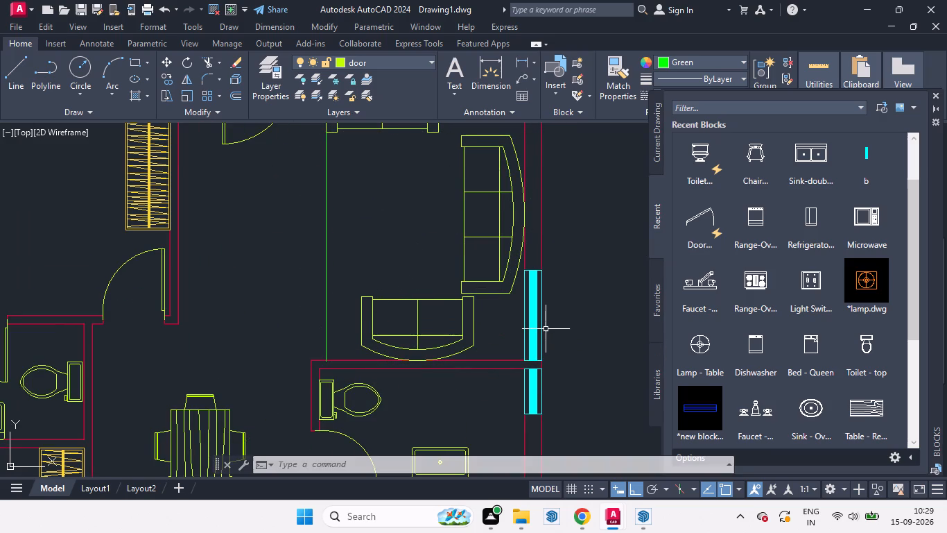
# Move the southern two-seat sofa west by its front west corner onto the guide line, aligning it with the northern sofa.
pyautogui.click(473, 339)
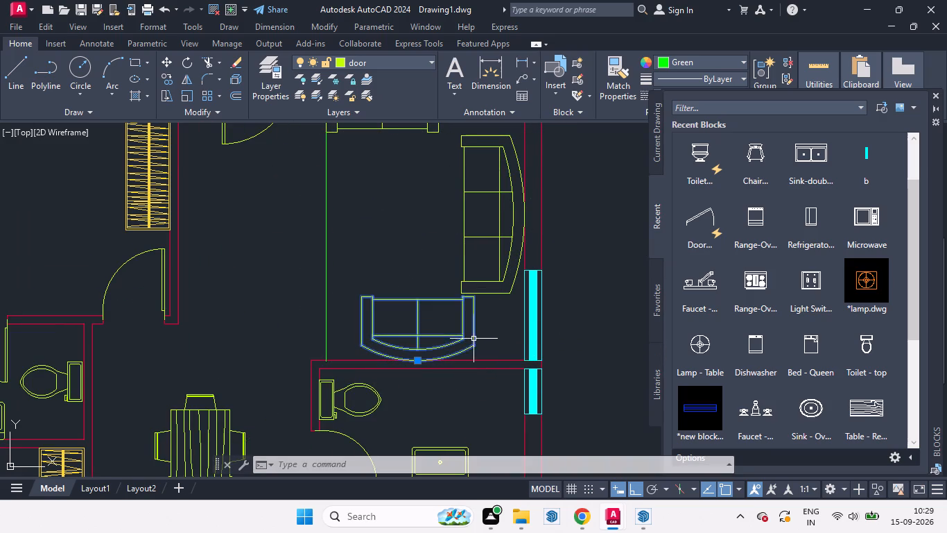
pyautogui.press('m')
pyautogui.press('Return')
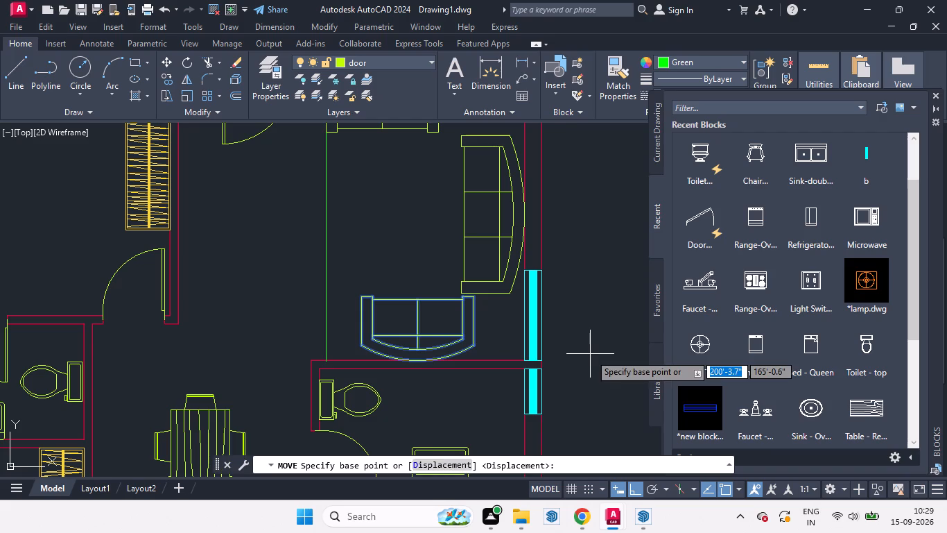
pyautogui.click(359, 296)
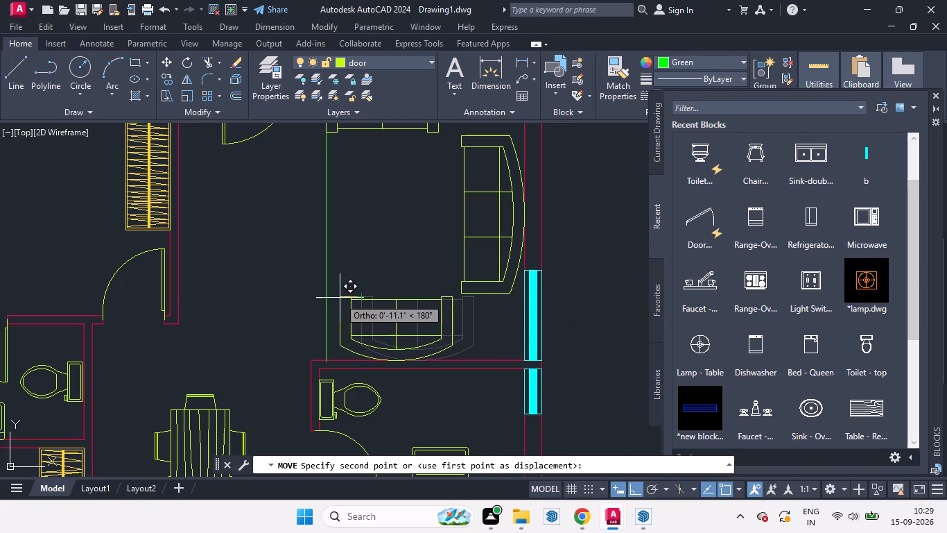
pyautogui.click(326, 296)
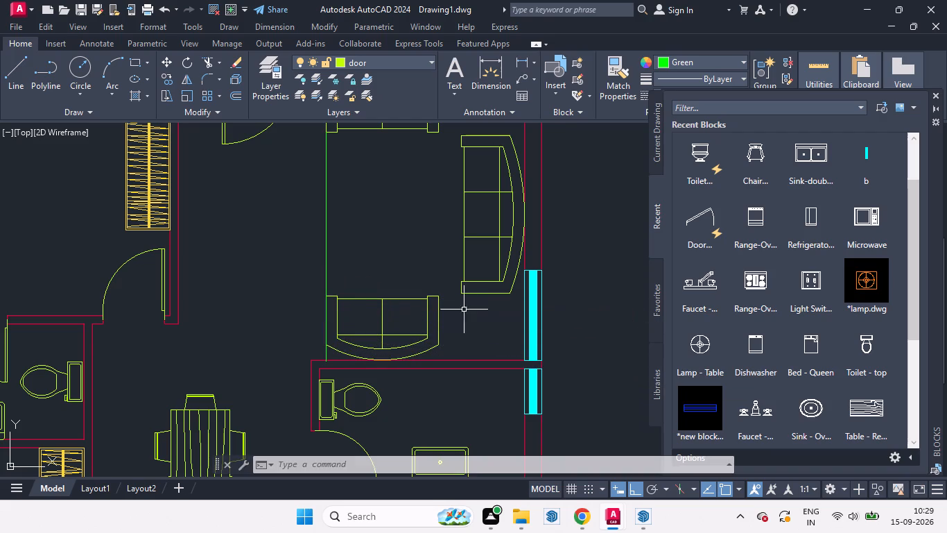
# Delete the vertical guide line between the two-seat sofas.
pyautogui.click(326, 214)
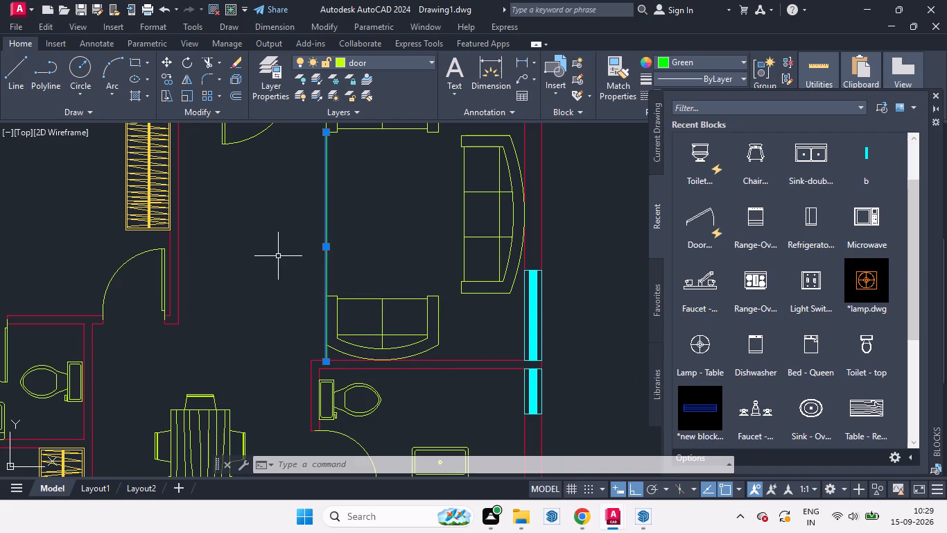
pyautogui.press('Delete')
# Review the sofa arrangement in the northeastern room and the overall furnished plan.
pyautogui.scroll(-2, 368, 315)
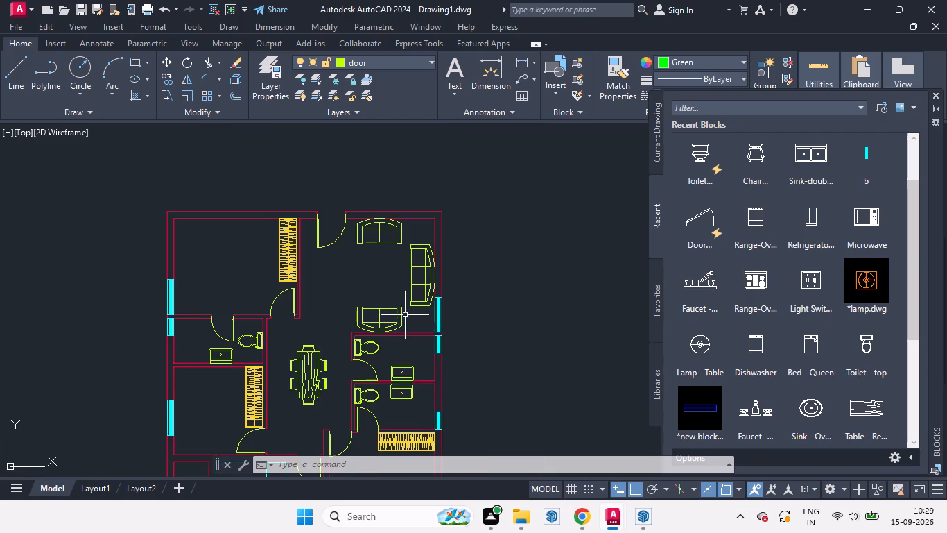
pyautogui.moveTo(395, 353); pyautogui.dragTo(394, 288, button='middle')
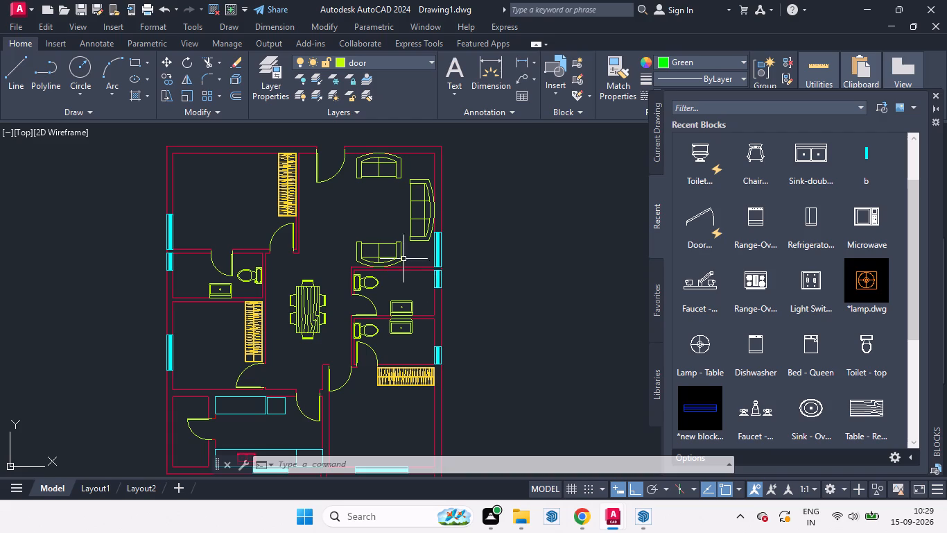
pyautogui.scroll(1, 420, 244)
pyautogui.scroll(-1, 422, 247)
pyautogui.moveTo(406, 266); pyautogui.dragTo(389, 262, button='middle')
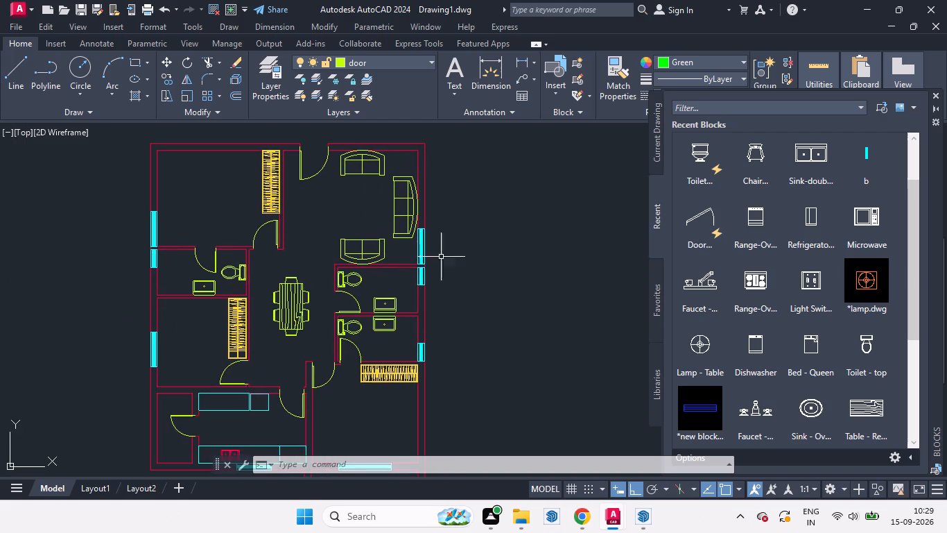
pyautogui.scroll(-3, 485, 250)
pyautogui.moveTo(497, 274); pyautogui.dragTo(467, 261, button='middle')
pyautogui.scroll(1, 458, 224)
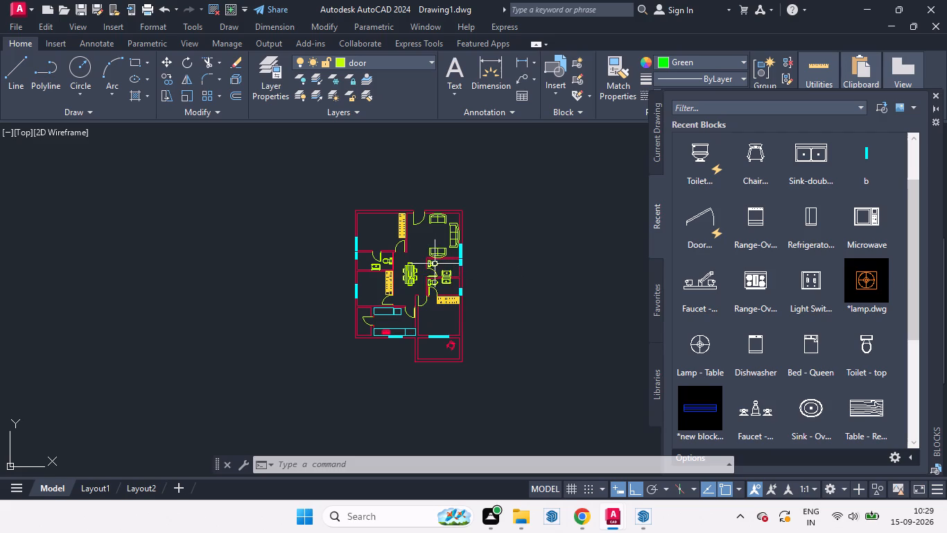
pyautogui.scroll(2, 437, 263)
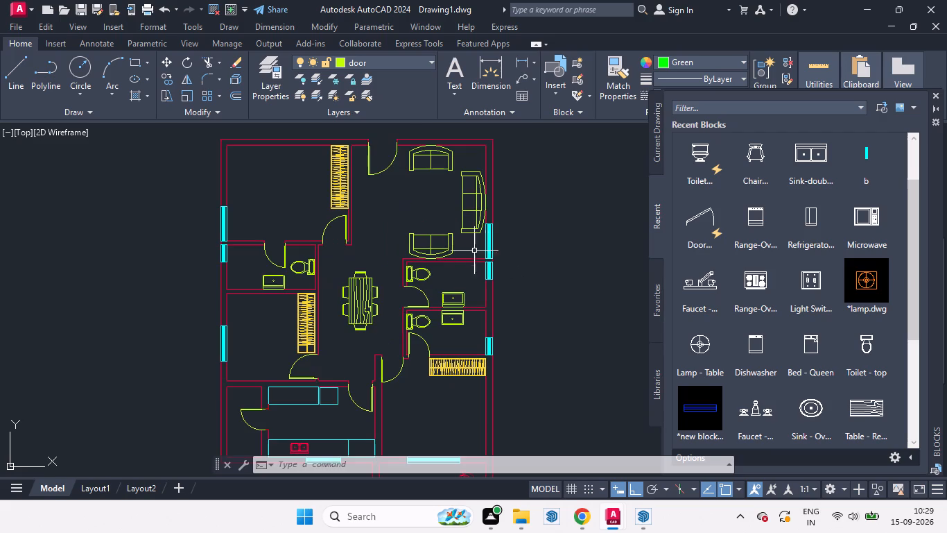
# Insert the recent Lamp - Table block outside the plan, east of the house.
pyautogui.scroll(1, 813, 312)
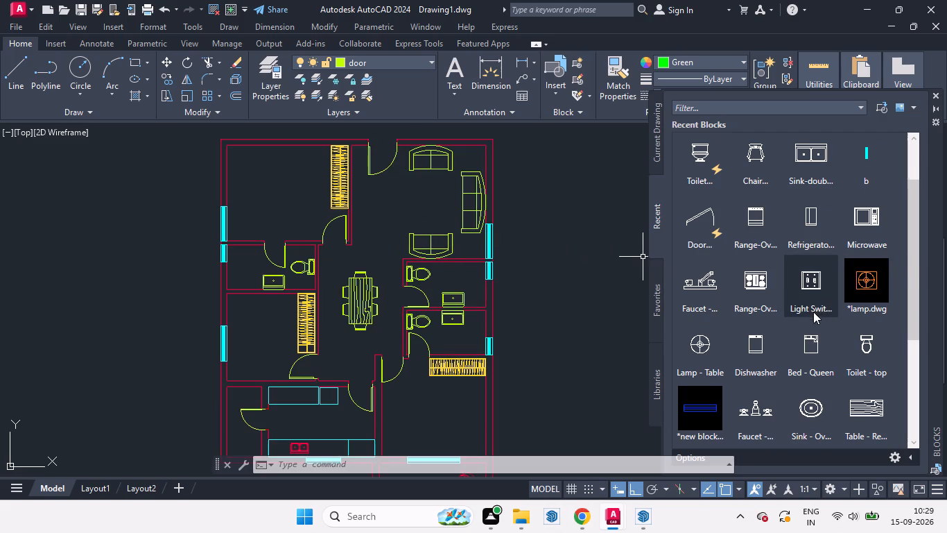
pyautogui.scroll(5, 813, 312)
pyautogui.scroll(-2, 773, 320)
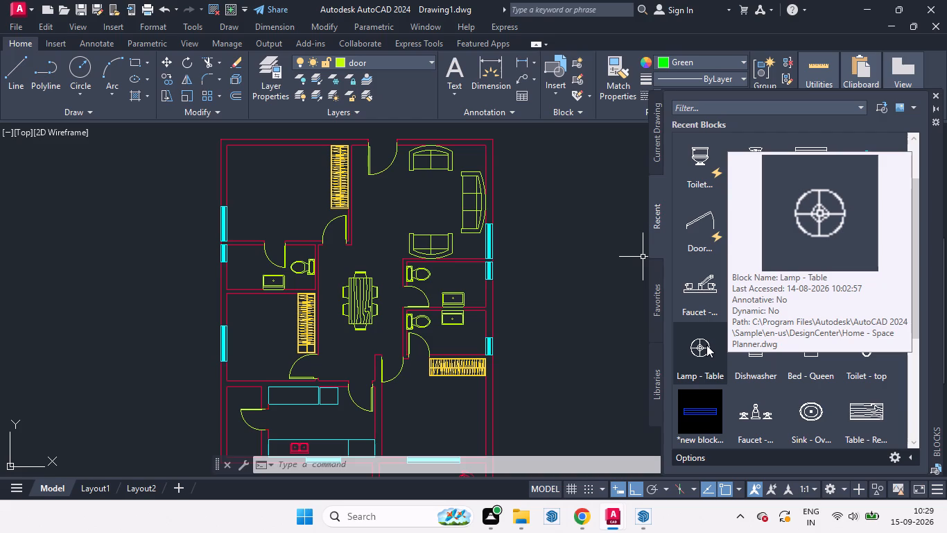
pyautogui.moveTo(704, 345); pyautogui.dragTo(590, 305)
# Draw a rectangular corner table about 2'-5" by 2'-4" between the southern two-seat sofa and the three-seat sofa.
pyautogui.scroll(2, 447, 241)
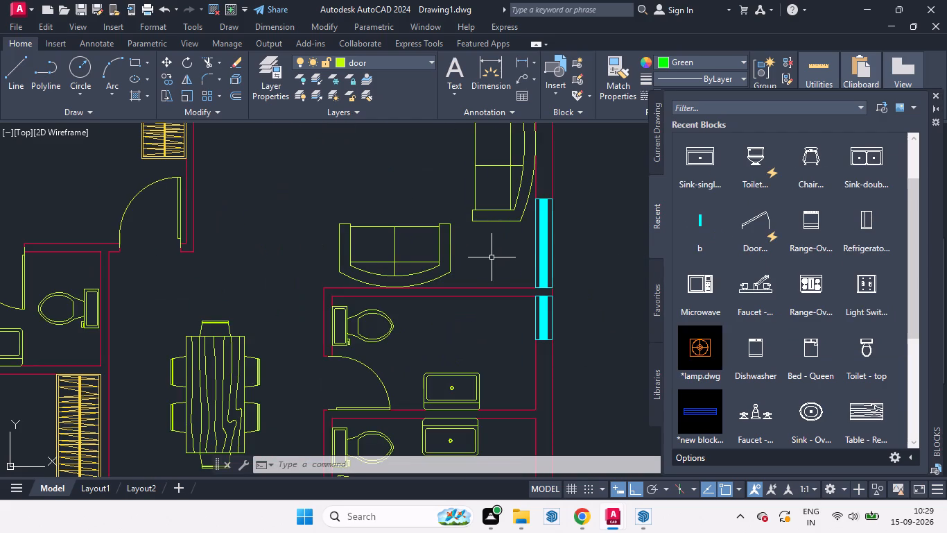
pyautogui.write('rec')
pyautogui.press('Return')
pyautogui.scroll(2, 476, 251)
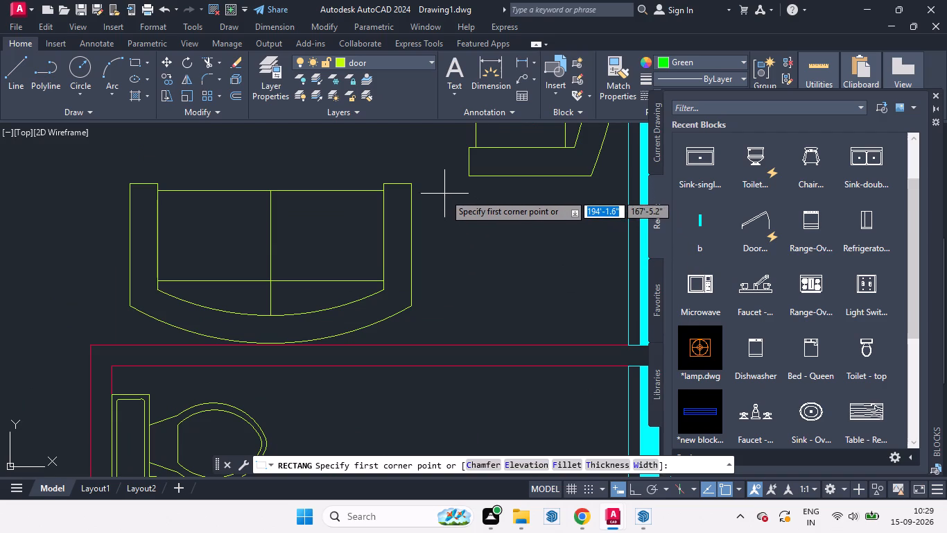
pyautogui.click(464, 193)
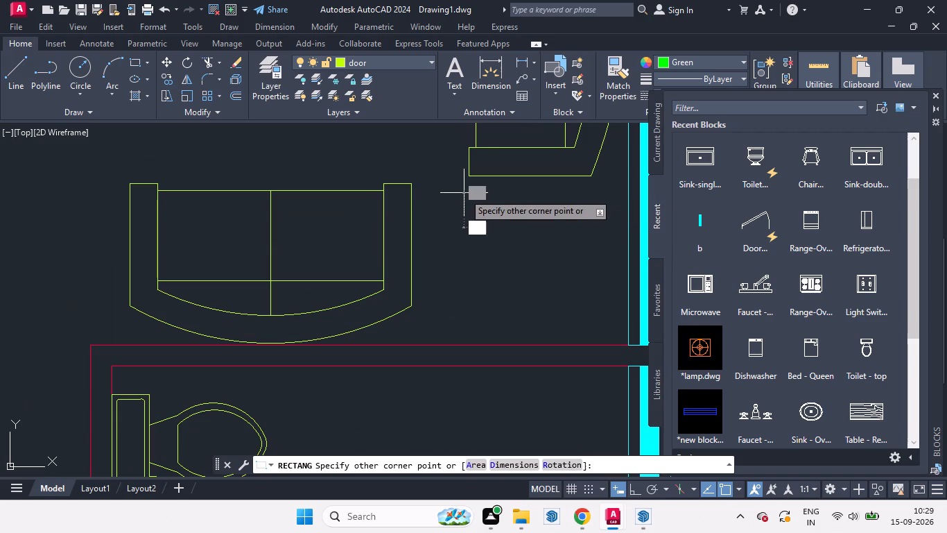
pyautogui.scroll(-1, 573, 299)
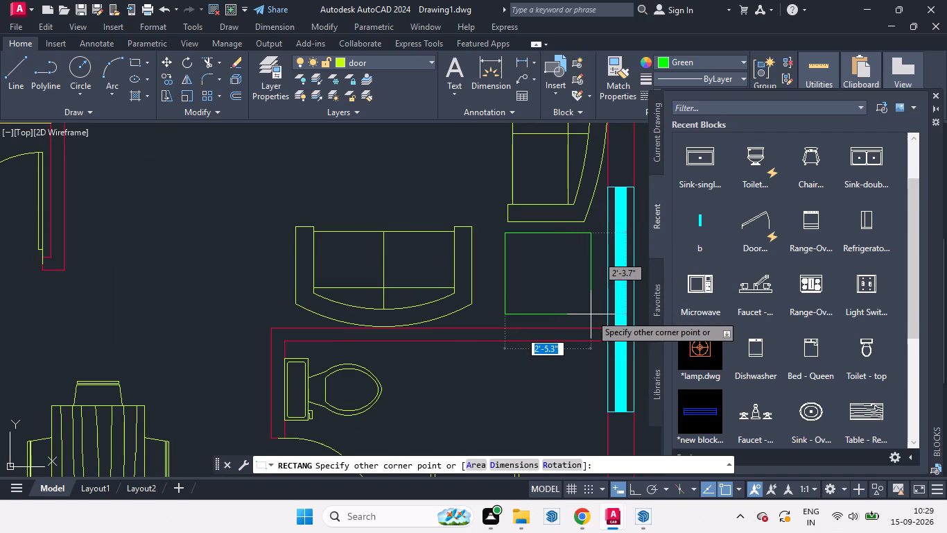
pyautogui.click(591, 314)
# Move the table lamp west from outside the house to line up vertically with the corner table.
pyautogui.scroll(-3, 463, 310)
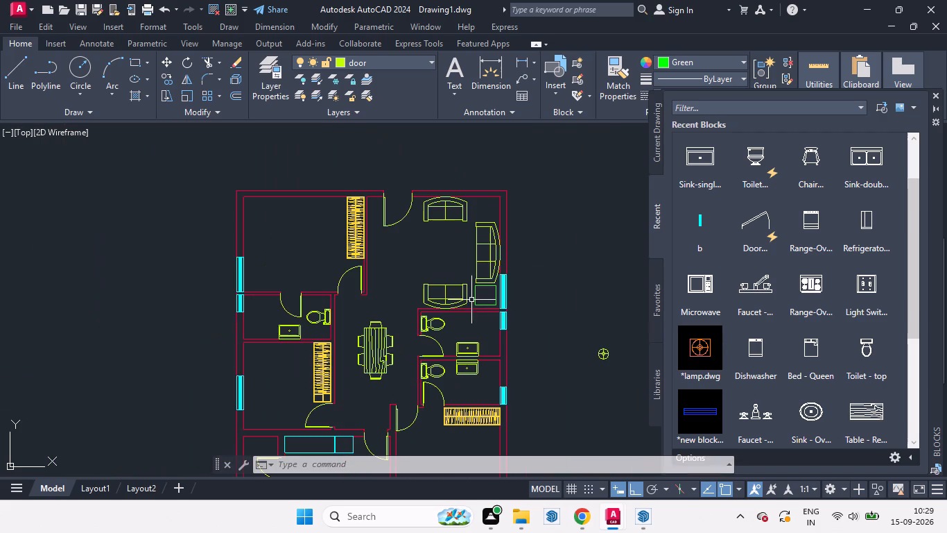
pyautogui.scroll(1, 485, 301)
pyautogui.scroll(-1, 460, 320)
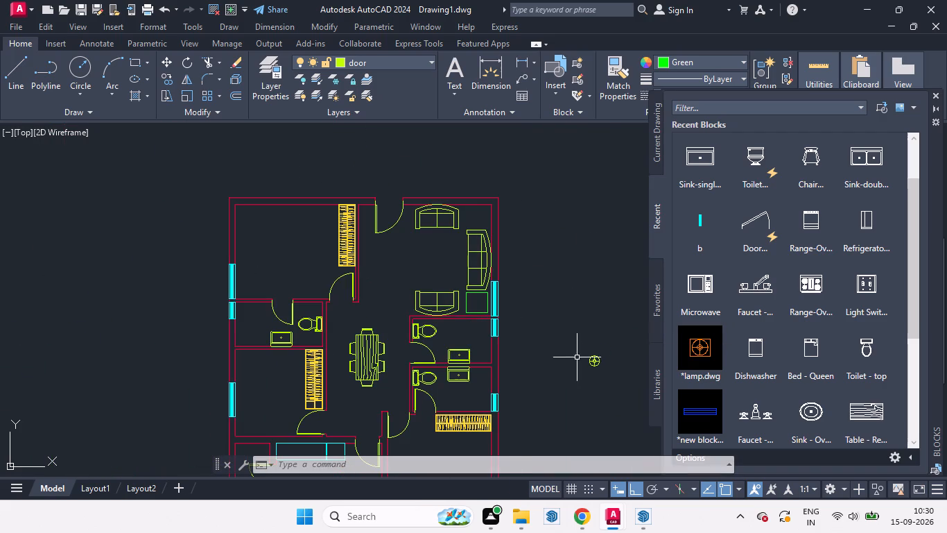
pyautogui.click(595, 359)
pyautogui.press('m')
pyautogui.press('Return')
pyautogui.scroll(3, 601, 355)
pyautogui.click(573, 384)
pyautogui.scroll(-3, 496, 320)
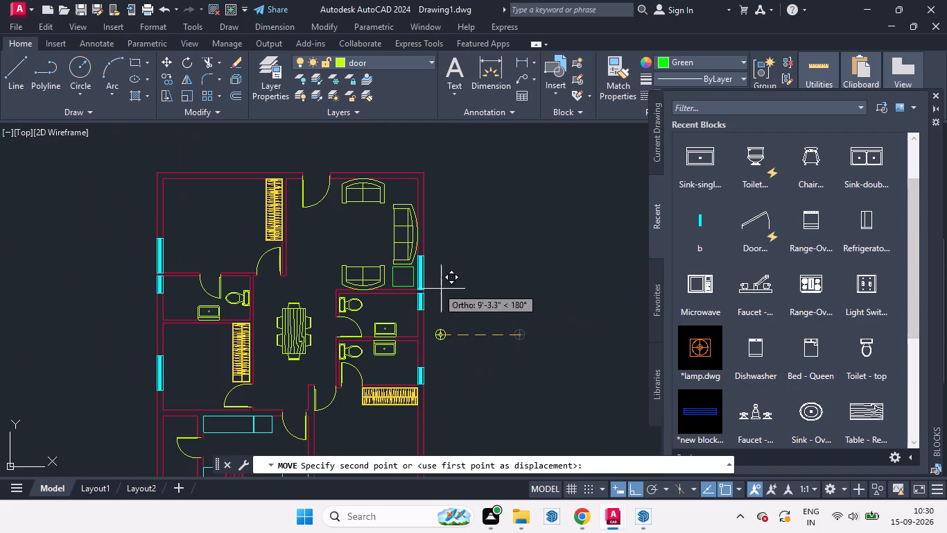
pyautogui.scroll(3, 403, 282)
pyautogui.click(394, 261)
pyautogui.scroll(-1, 431, 228)
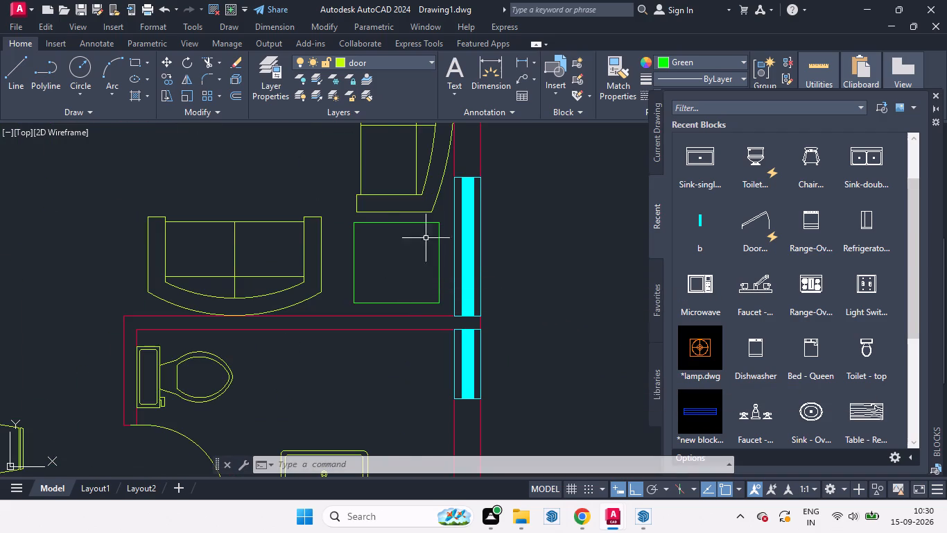
# Move the lamp north by its centre onto the middle of the corner table.
pyautogui.scroll(-2, 431, 229)
pyautogui.click(425, 290)
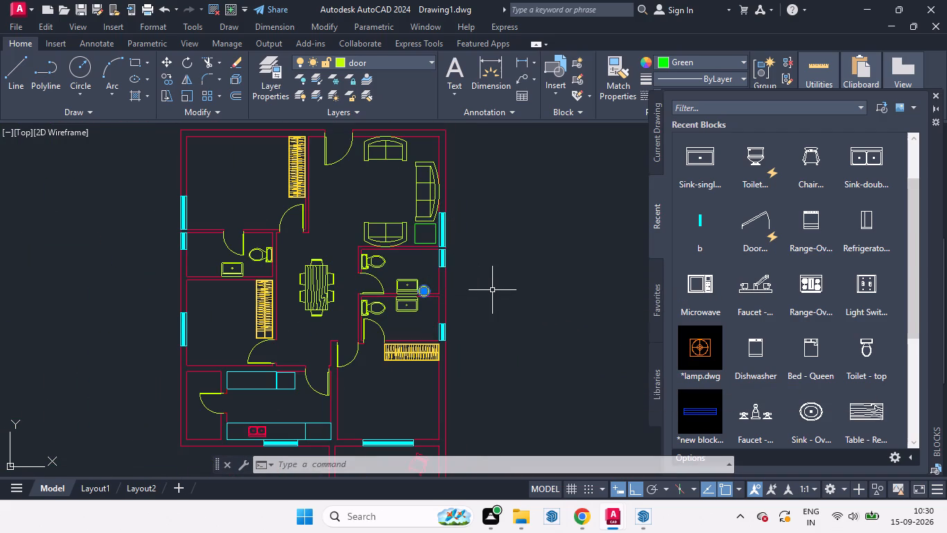
pyautogui.press('m')
pyautogui.press('Return')
pyautogui.scroll(3, 420, 289)
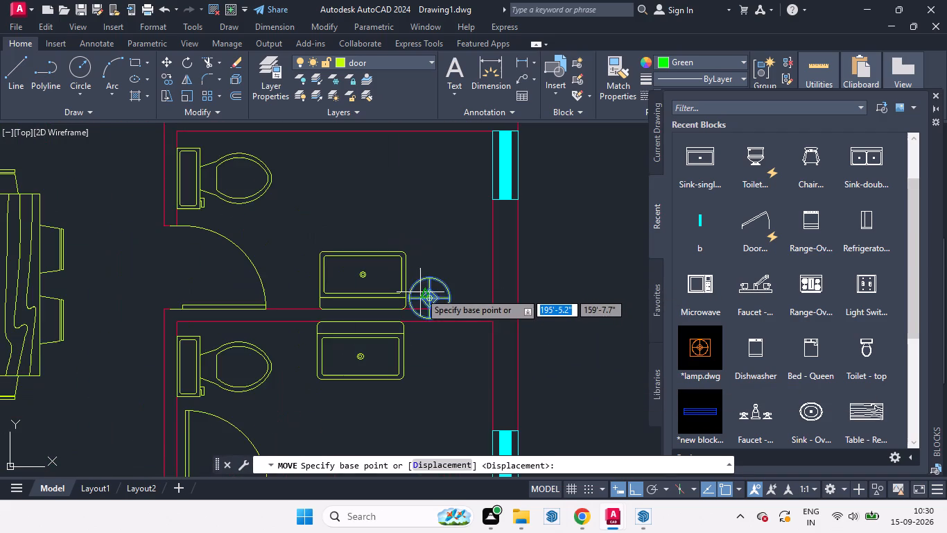
pyautogui.click(430, 298)
pyautogui.scroll(-4, 434, 235)
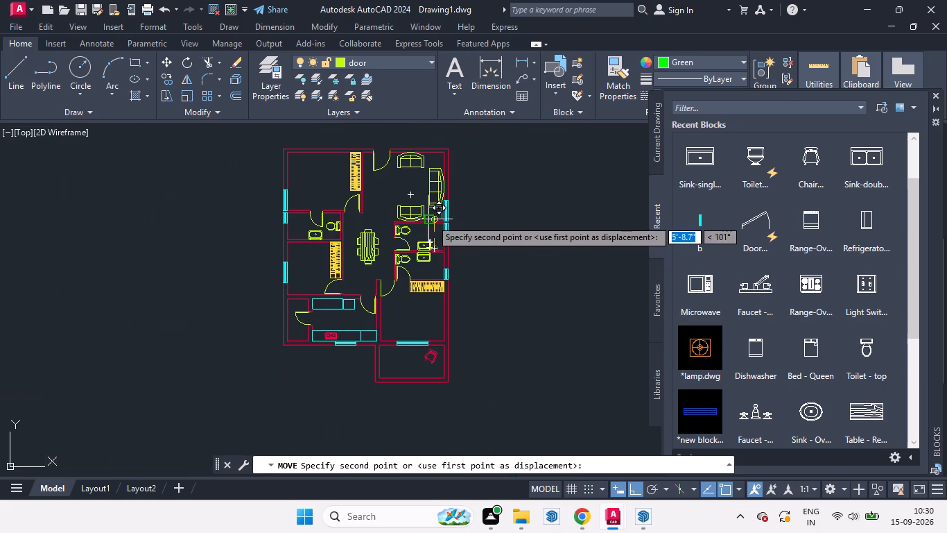
pyautogui.scroll(3, 432, 217)
pyautogui.click(441, 197)
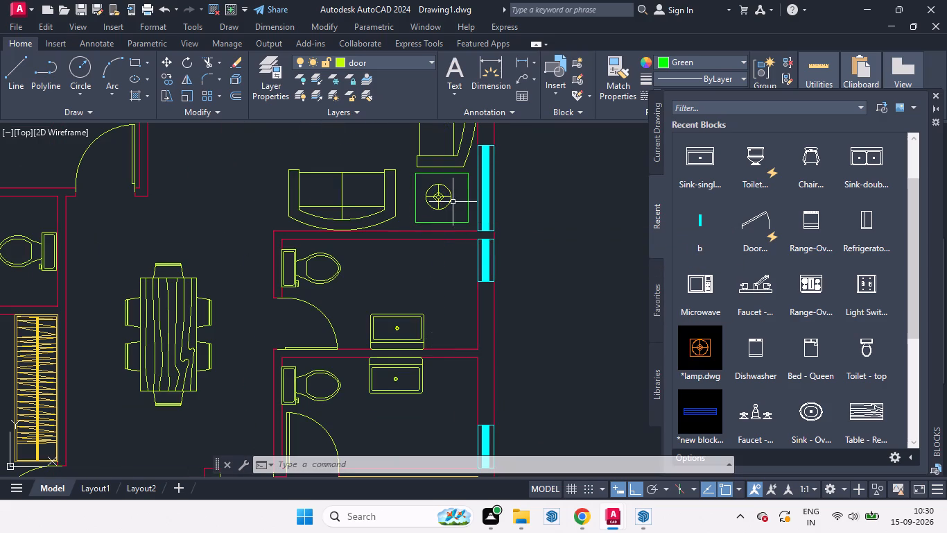
# Nudge the lamp slightly east to centre it better on the corner table.
pyautogui.click(451, 196)
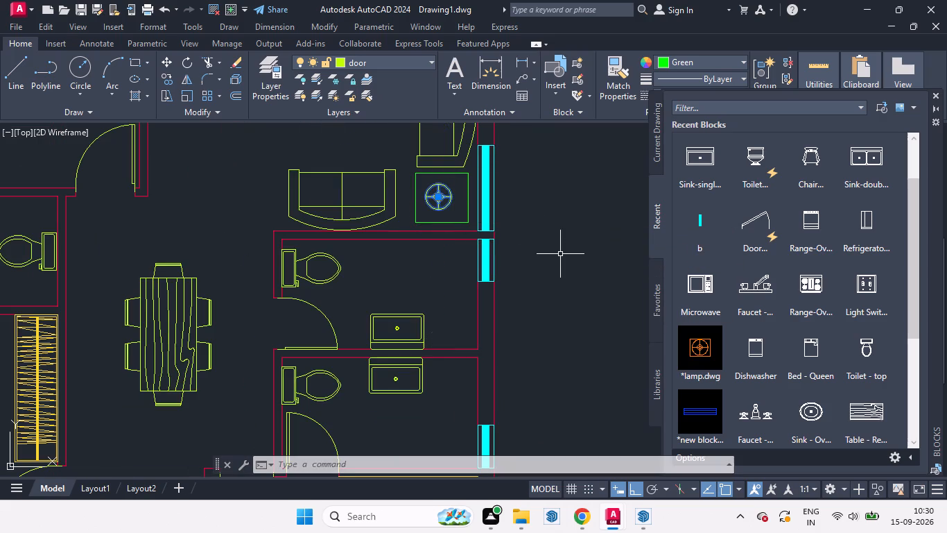
pyautogui.press('m')
pyautogui.press('Return')
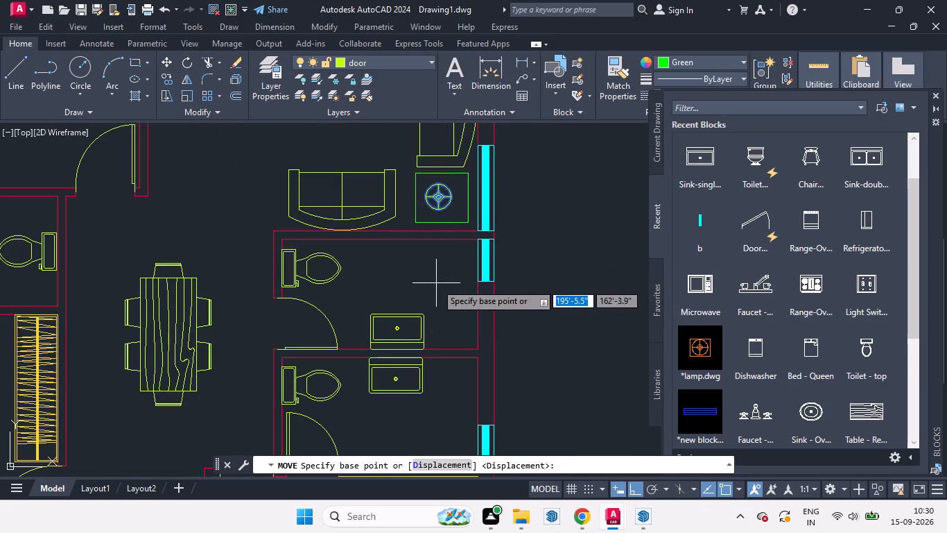
pyautogui.click(436, 283)
pyautogui.click(440, 282)
# Copy the corner table and its lamp about 10' north into the room's northeast corner, beside the northern two-seat sofa.
pyautogui.scroll(-1, 531, 285)
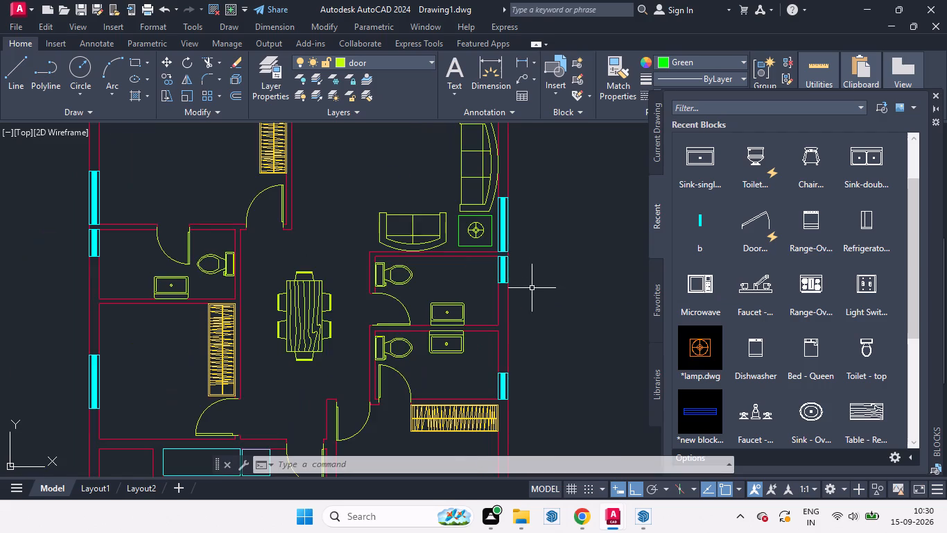
pyautogui.scroll(3, 469, 206)
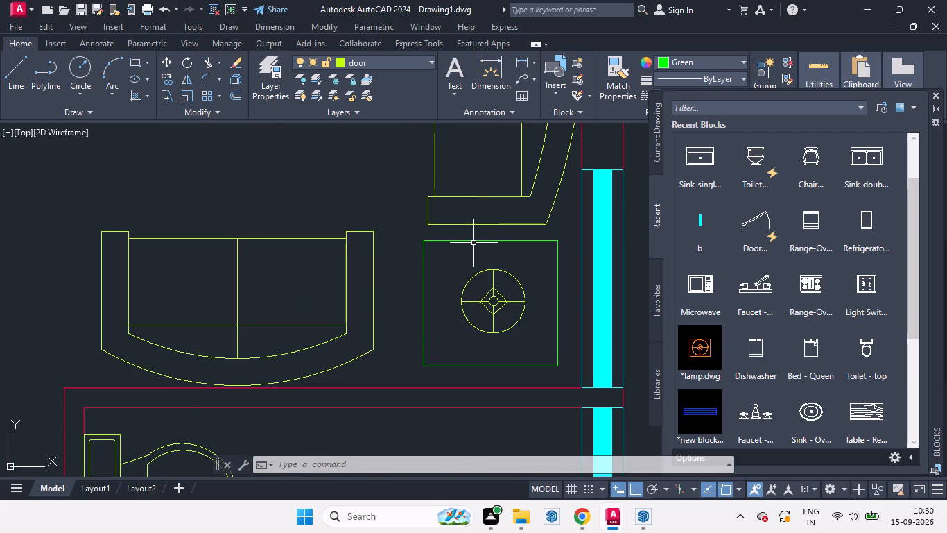
pyautogui.click(469, 242)
pyautogui.click(490, 278)
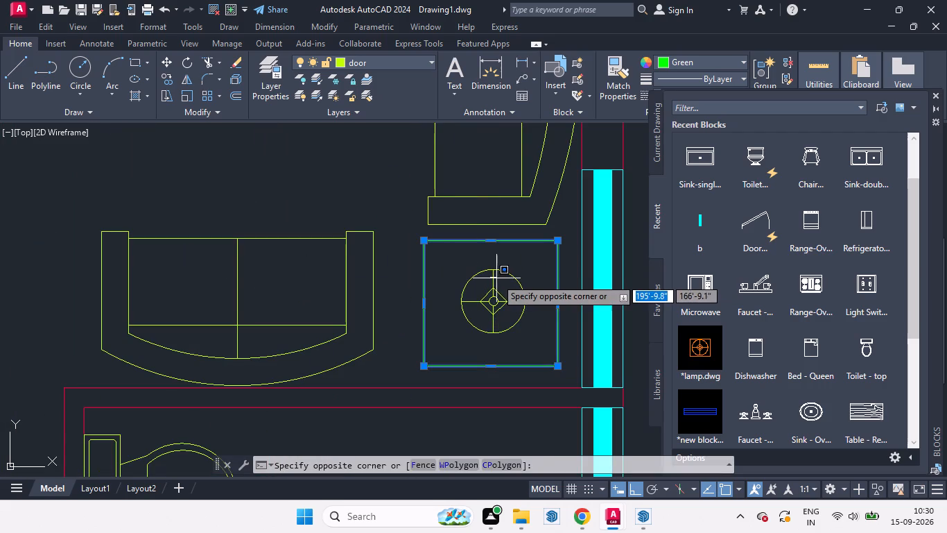
pyautogui.click(496, 278)
pyautogui.click(492, 278)
pyautogui.scroll(-2, 473, 349)
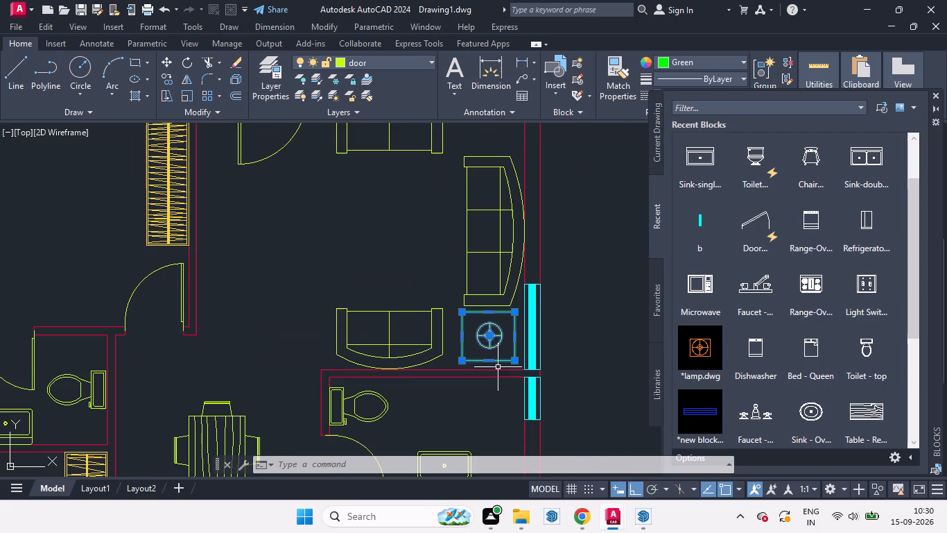
pyautogui.press('c')
pyautogui.press('o')
pyautogui.press('Return')
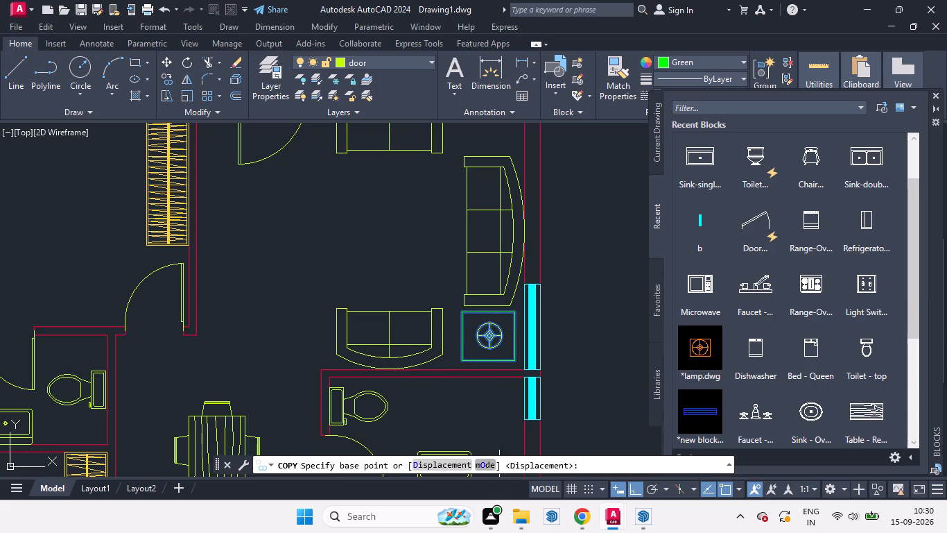
pyautogui.click(460, 314)
pyautogui.scroll(-1, 462, 260)
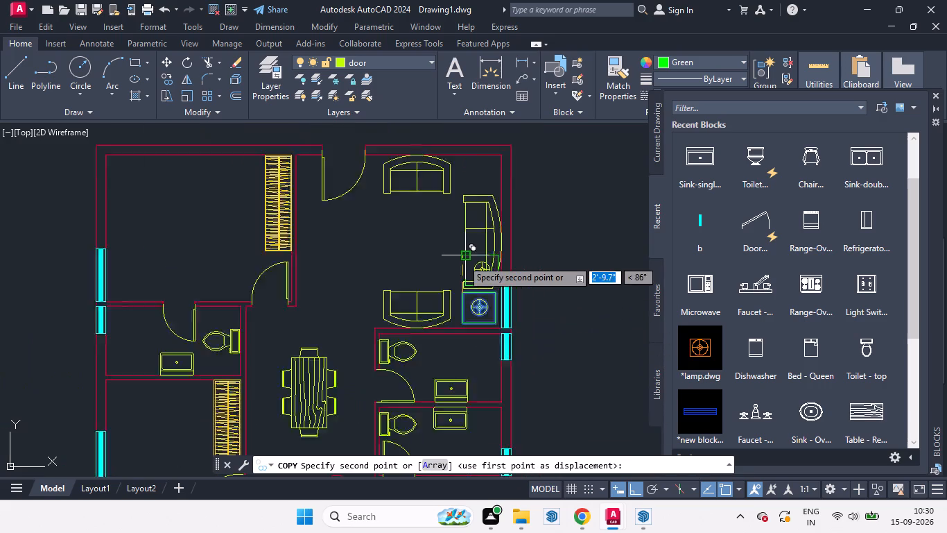
pyautogui.scroll(-2, 462, 260)
pyautogui.scroll(3, 460, 226)
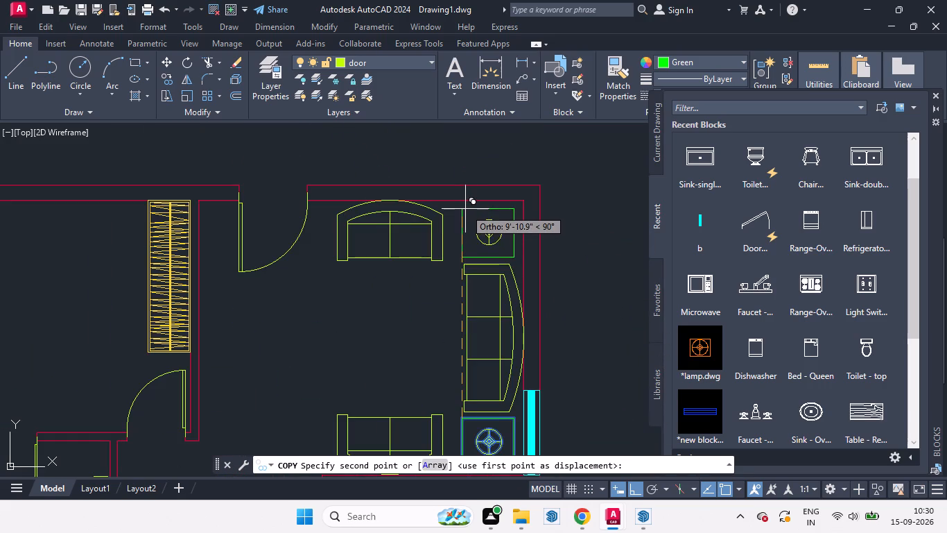
pyautogui.scroll(1, 465, 209)
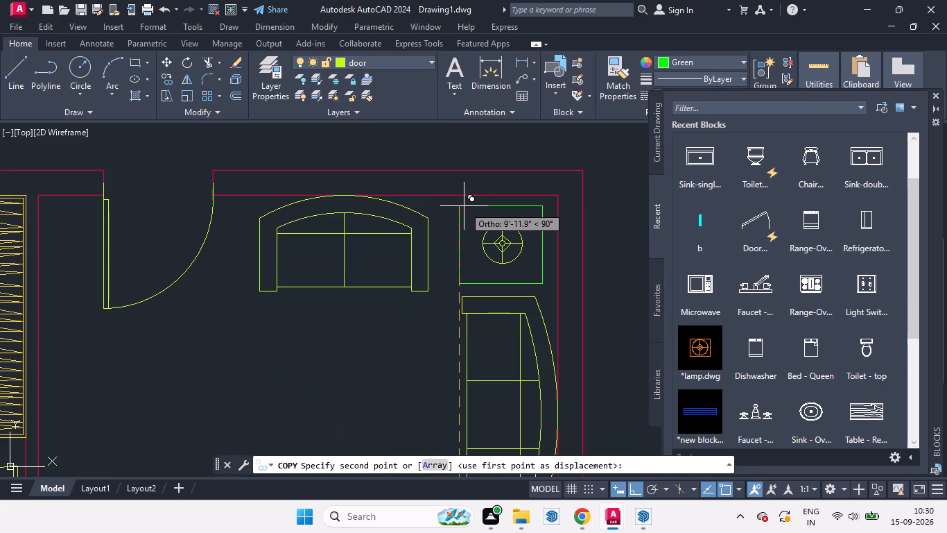
pyautogui.click(463, 204)
pyautogui.scroll(-2, 488, 296)
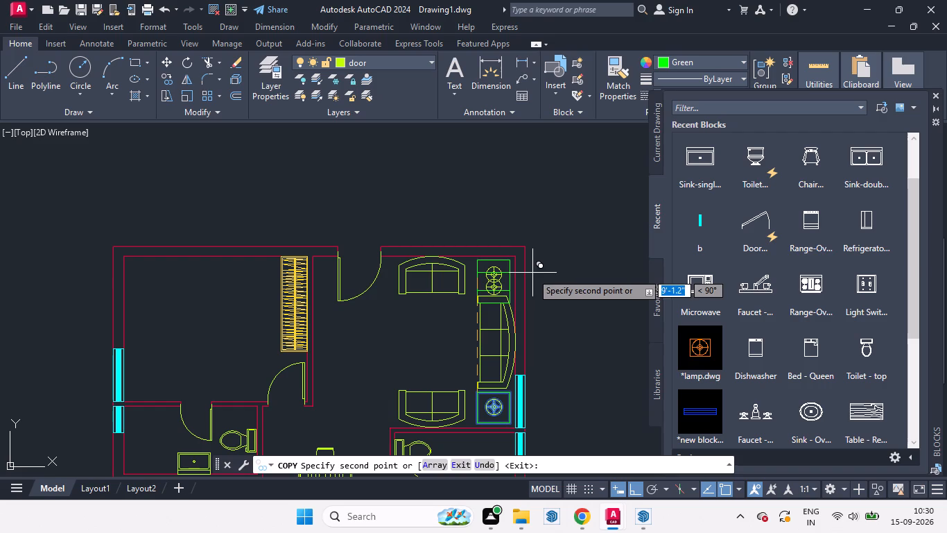
pyautogui.press('space')
# Review the furnished floor plan with its two corner tables and sofa arrangement.
pyautogui.scroll(-1, 526, 305)
pyautogui.moveTo(531, 345); pyautogui.dragTo(555, 209, button='middle')
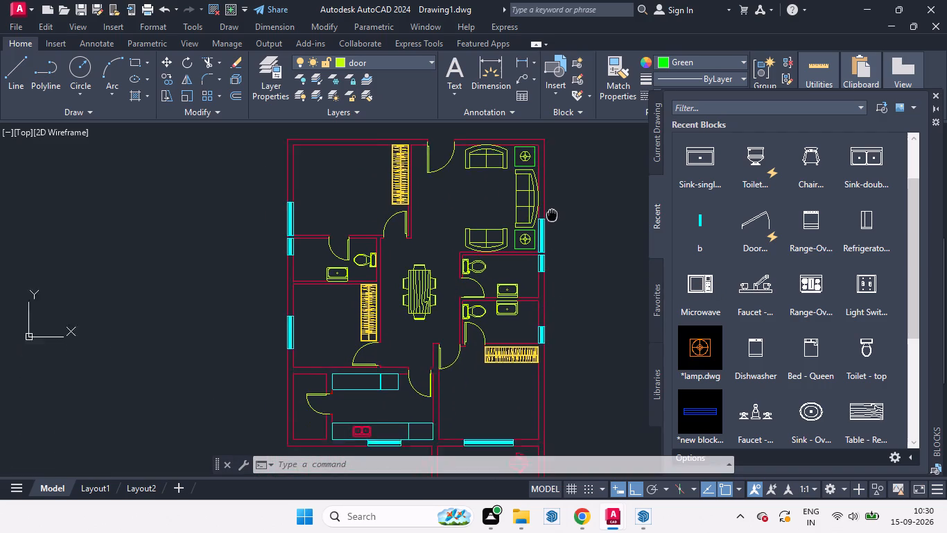
pyautogui.moveTo(555, 209); pyautogui.dragTo(573, 176, button='middle')
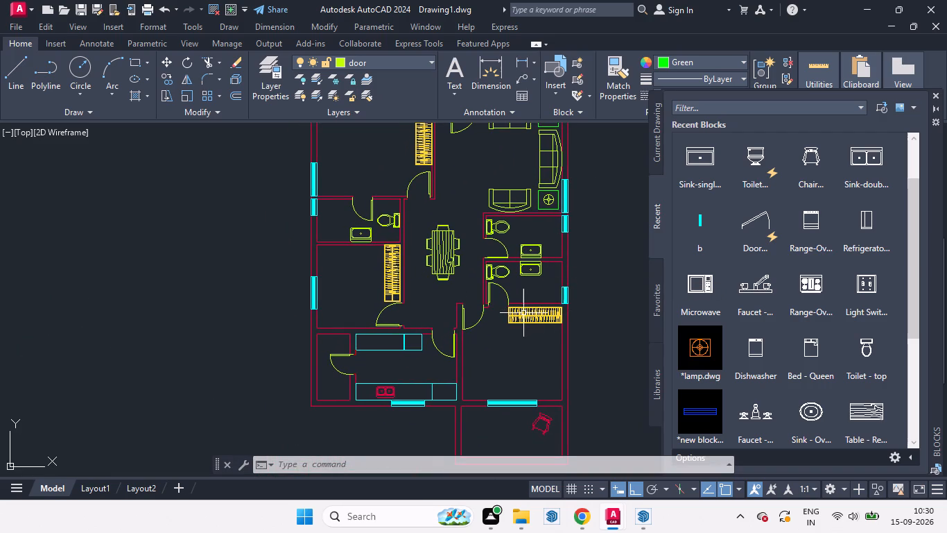
pyautogui.moveTo(503, 253); pyautogui.dragTo(514, 317, button='middle')
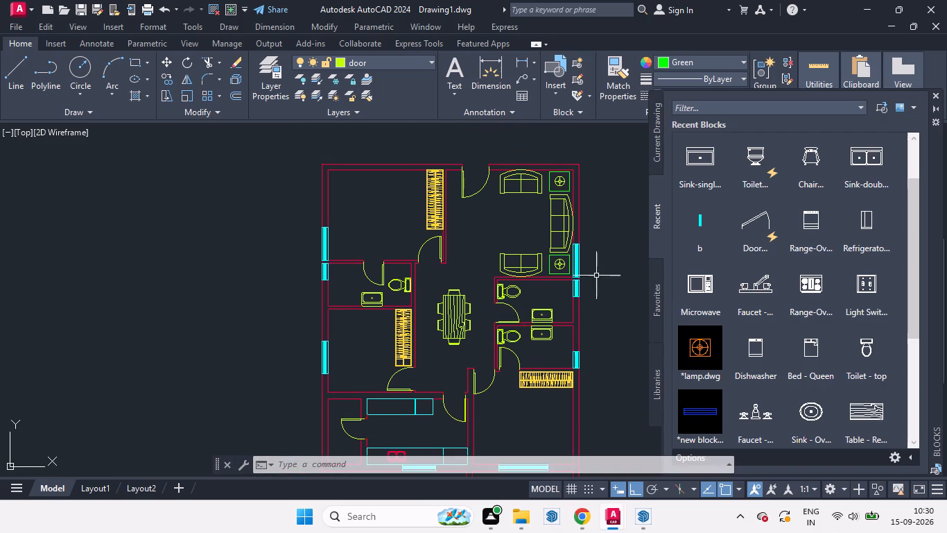
pyautogui.scroll(-1, 439, 251)
pyautogui.moveTo(440, 314); pyautogui.dragTo(455, 289, button='middle')
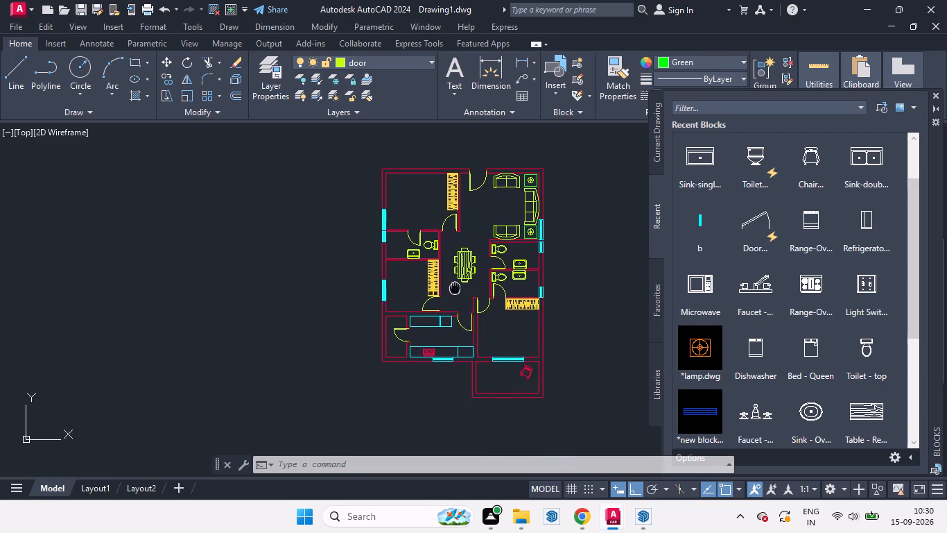
pyautogui.moveTo(455, 289); pyautogui.dragTo(455, 289, button='middle')
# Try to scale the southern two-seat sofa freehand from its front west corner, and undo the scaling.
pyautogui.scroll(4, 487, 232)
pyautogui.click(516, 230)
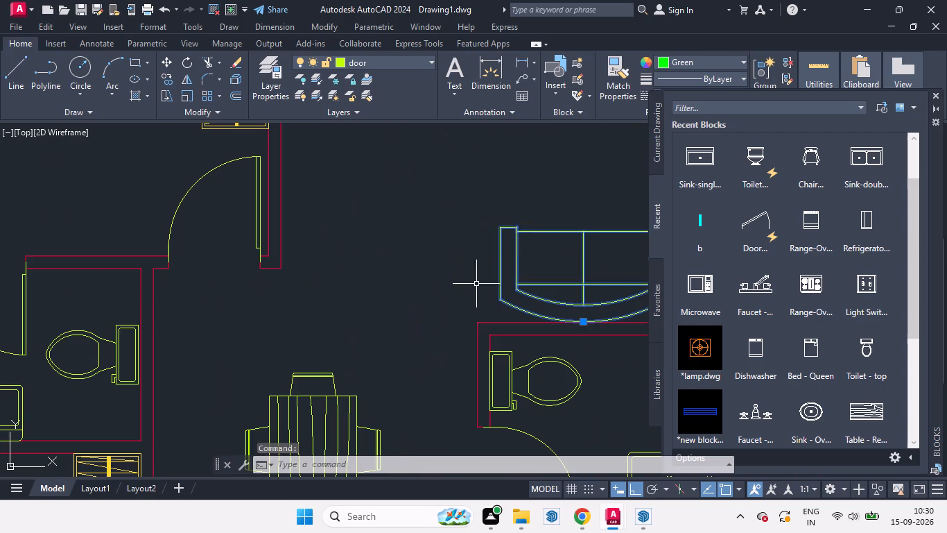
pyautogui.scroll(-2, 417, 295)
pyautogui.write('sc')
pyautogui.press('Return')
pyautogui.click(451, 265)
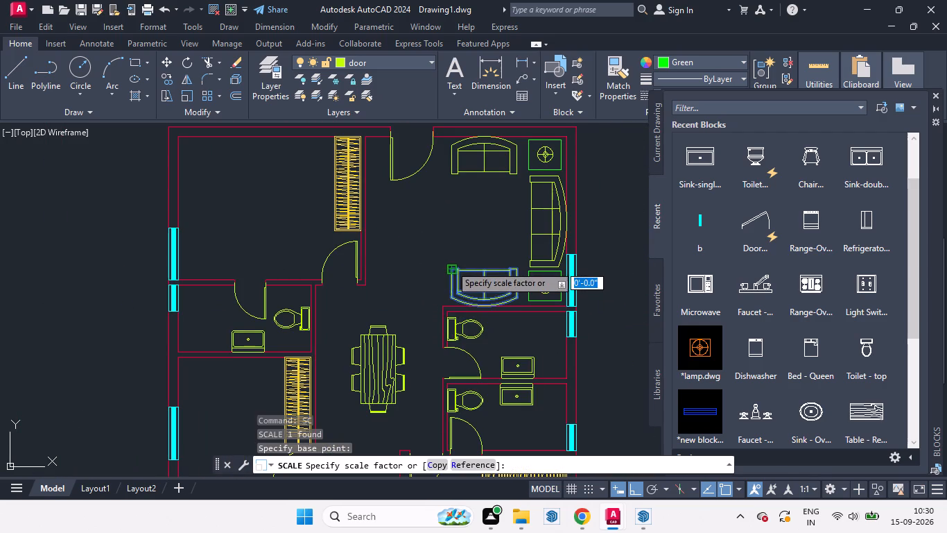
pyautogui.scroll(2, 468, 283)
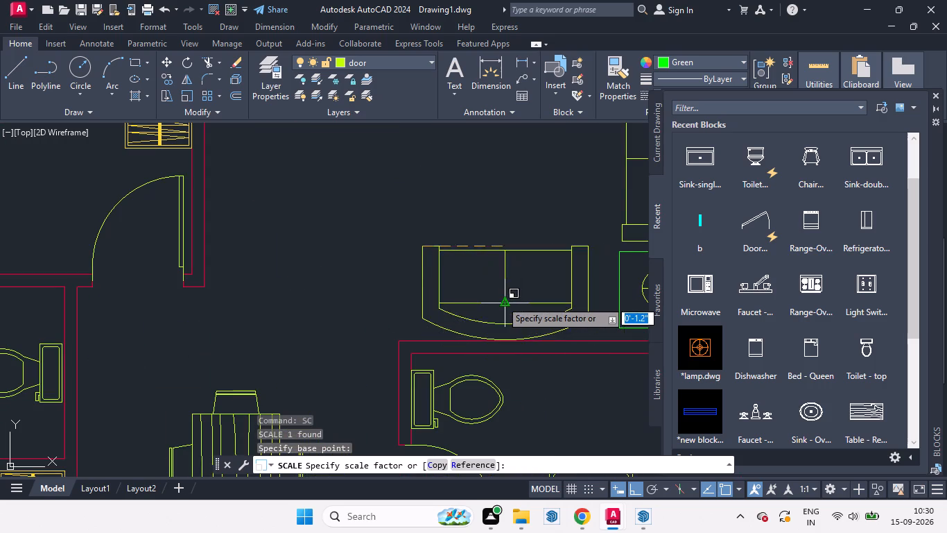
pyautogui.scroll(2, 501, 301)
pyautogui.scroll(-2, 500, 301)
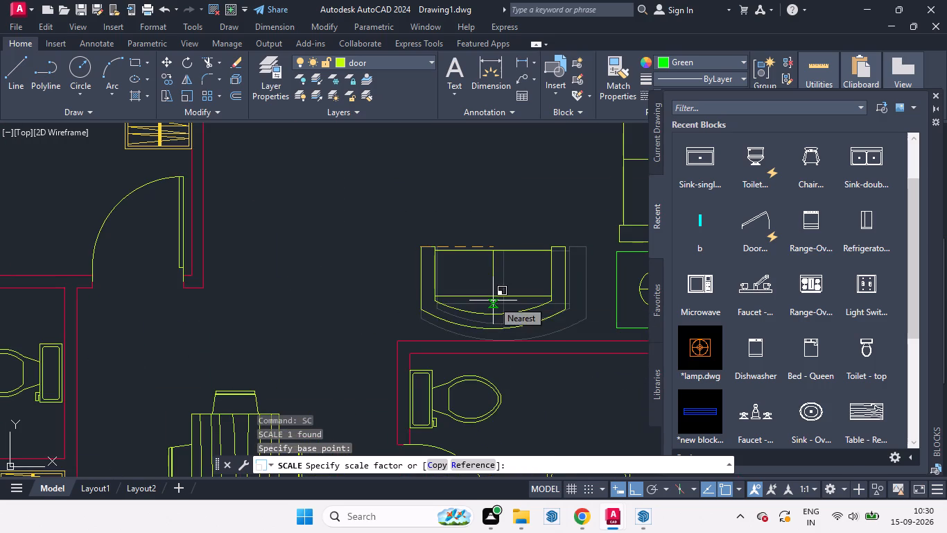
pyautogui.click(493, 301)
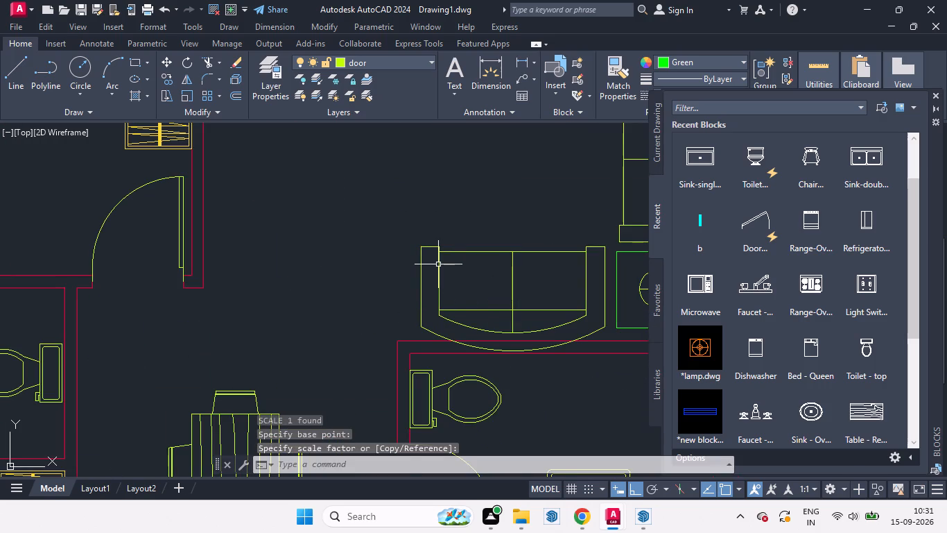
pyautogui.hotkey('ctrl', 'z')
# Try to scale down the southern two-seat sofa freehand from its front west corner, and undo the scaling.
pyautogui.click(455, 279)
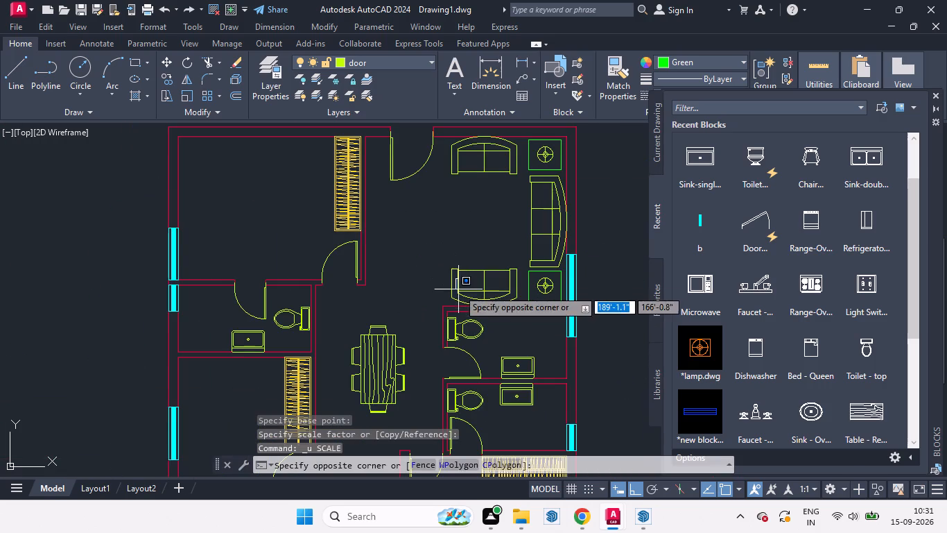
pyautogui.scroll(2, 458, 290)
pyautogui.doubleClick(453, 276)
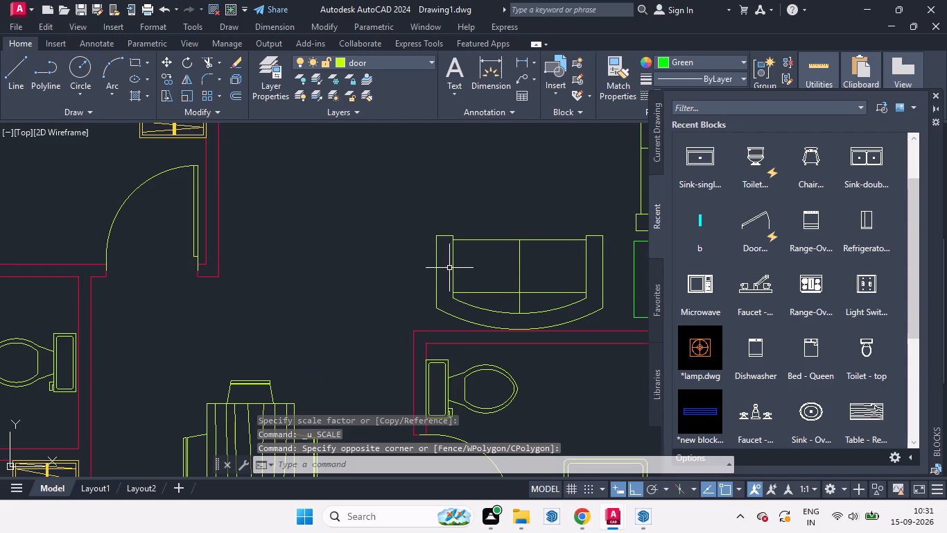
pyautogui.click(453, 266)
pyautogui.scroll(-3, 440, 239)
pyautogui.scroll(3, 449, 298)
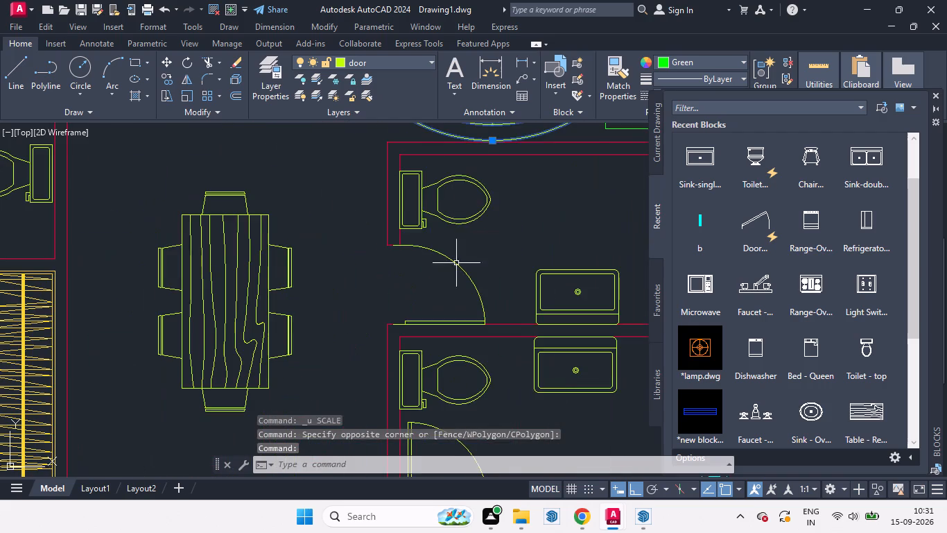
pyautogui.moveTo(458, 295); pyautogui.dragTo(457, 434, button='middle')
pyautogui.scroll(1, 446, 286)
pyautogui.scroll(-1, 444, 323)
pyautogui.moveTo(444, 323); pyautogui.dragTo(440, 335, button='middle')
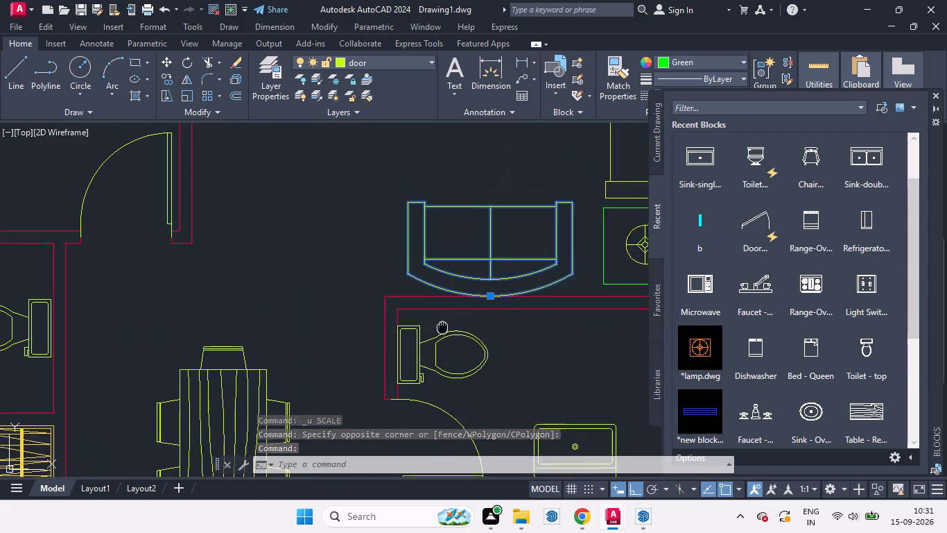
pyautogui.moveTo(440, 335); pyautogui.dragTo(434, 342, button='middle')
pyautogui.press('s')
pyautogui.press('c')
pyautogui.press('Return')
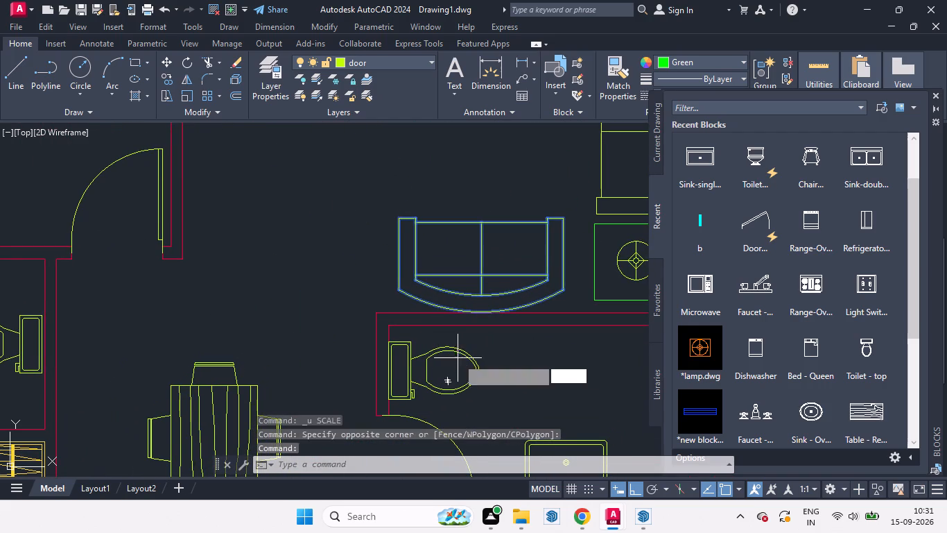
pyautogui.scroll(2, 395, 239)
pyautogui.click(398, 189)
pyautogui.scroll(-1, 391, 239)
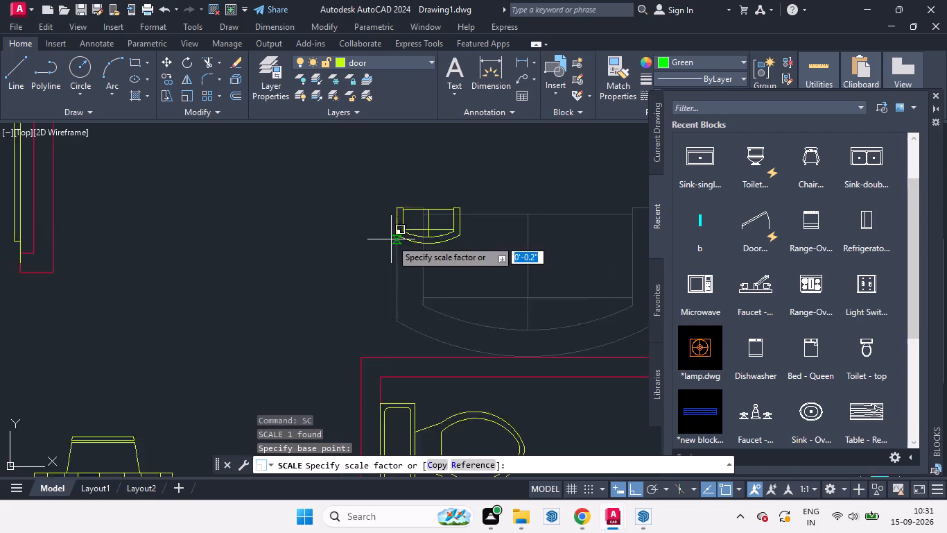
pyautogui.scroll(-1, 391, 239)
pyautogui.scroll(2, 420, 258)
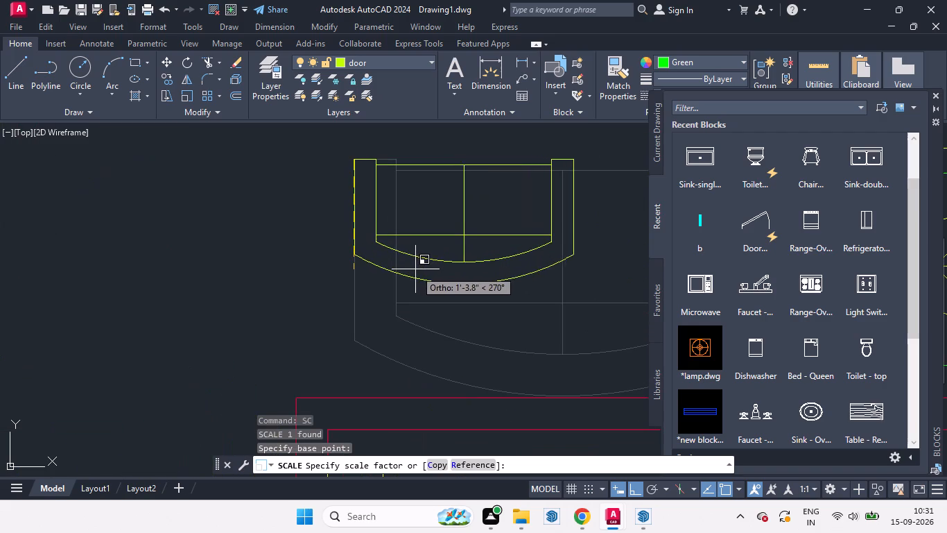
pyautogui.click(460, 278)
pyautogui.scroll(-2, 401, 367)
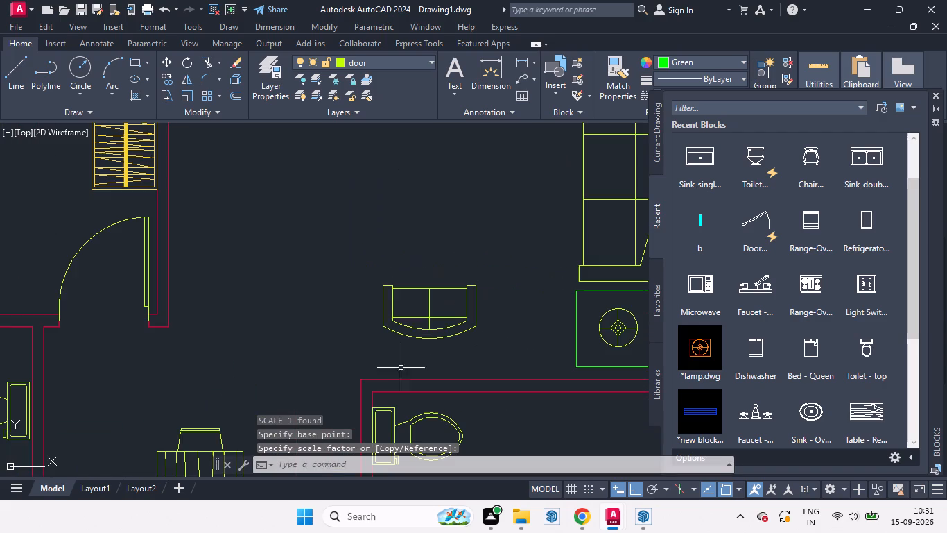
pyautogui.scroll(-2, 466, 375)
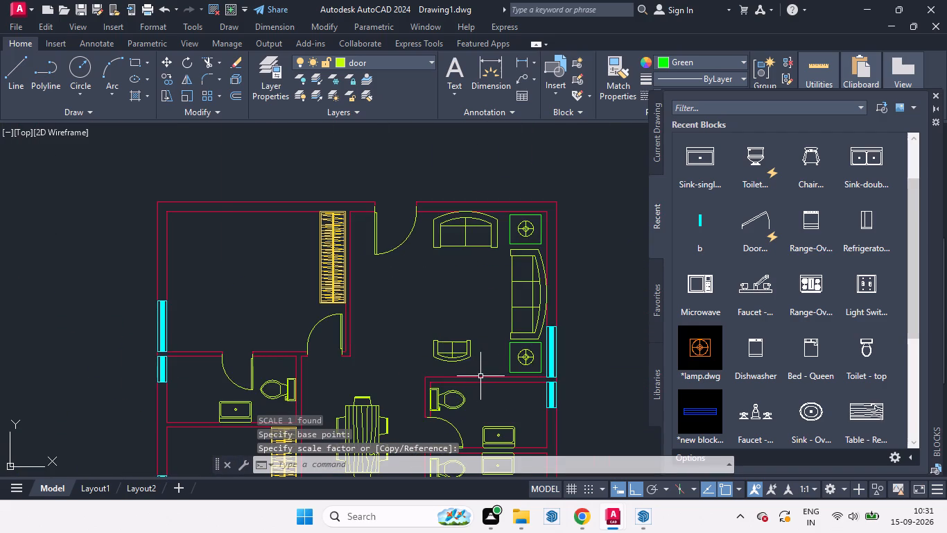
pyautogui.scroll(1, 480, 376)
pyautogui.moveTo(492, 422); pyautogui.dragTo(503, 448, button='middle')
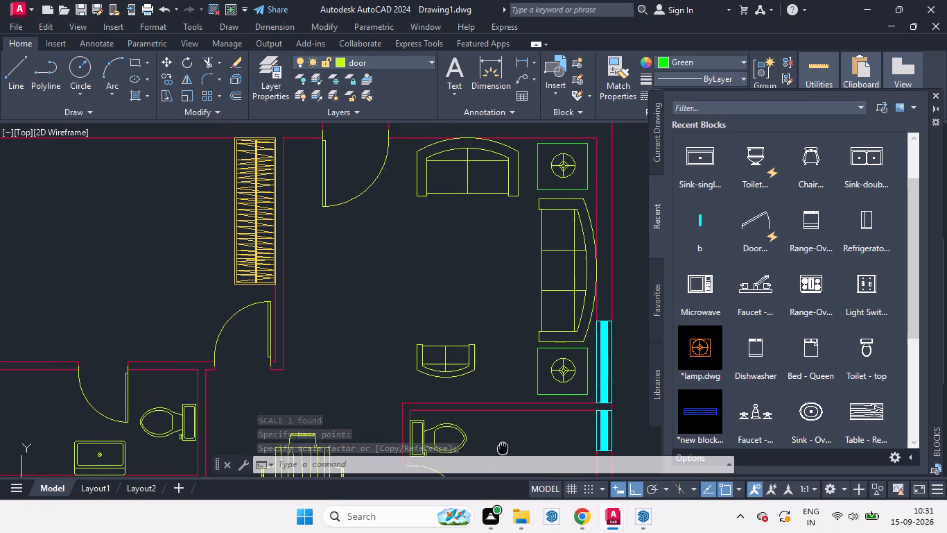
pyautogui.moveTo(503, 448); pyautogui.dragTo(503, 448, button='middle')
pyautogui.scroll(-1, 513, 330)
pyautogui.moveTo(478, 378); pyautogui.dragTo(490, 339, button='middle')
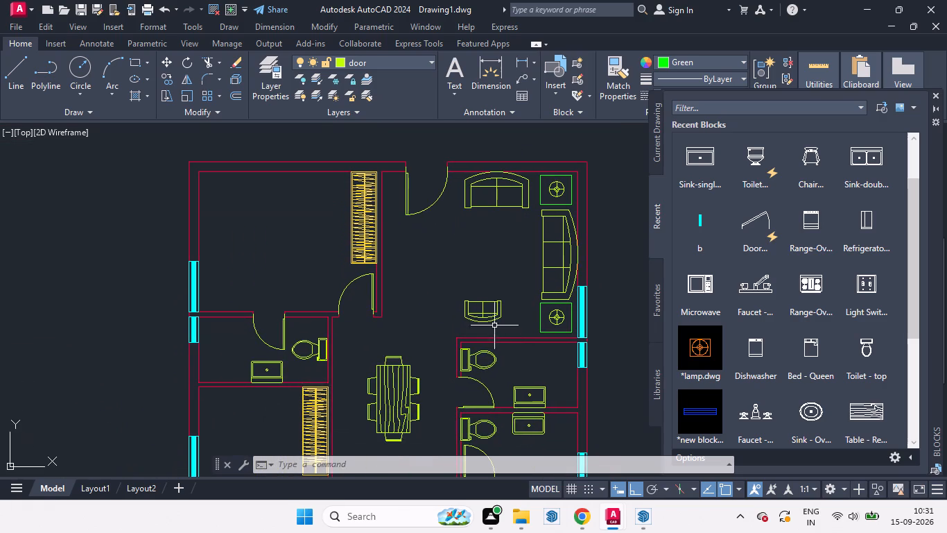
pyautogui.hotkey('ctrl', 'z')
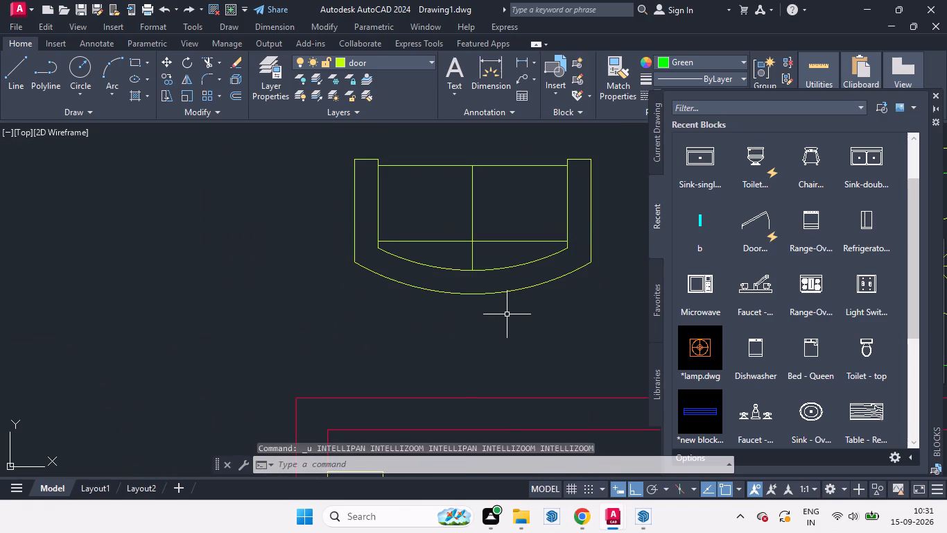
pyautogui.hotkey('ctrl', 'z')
# Review the furnished floor plan from the living room to the bedrooms, kitchen and balcony.
pyautogui.scroll(-3, 477, 347)
pyautogui.moveTo(459, 365); pyautogui.dragTo(503, 318, button='middle')
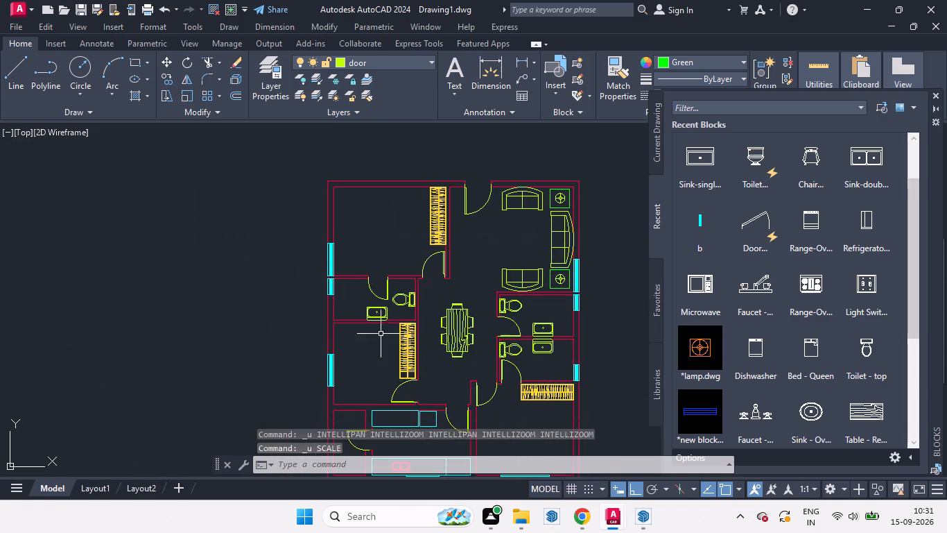
pyautogui.scroll(-2, 386, 319)
pyautogui.scroll(1, 447, 330)
pyautogui.moveTo(460, 337); pyautogui.dragTo(478, 265, button='middle')
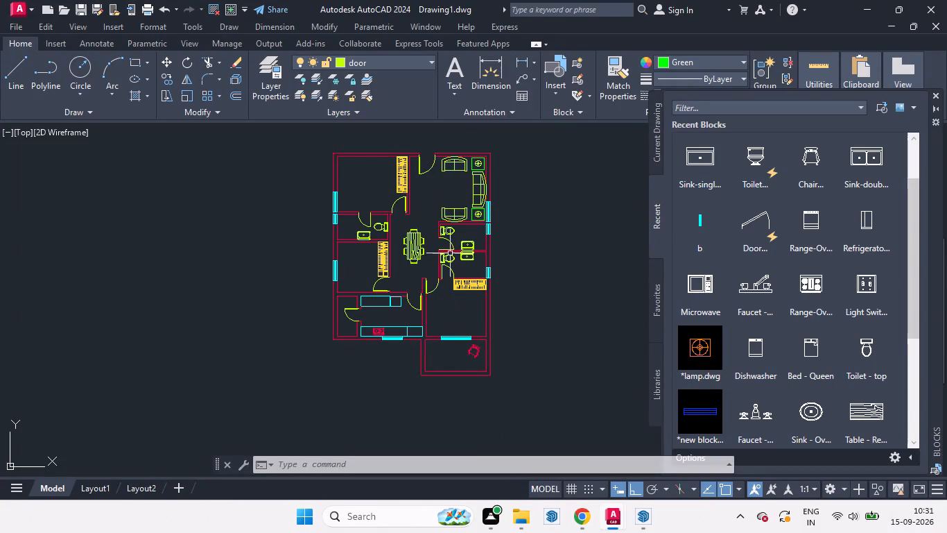
pyautogui.moveTo(419, 310); pyautogui.dragTo(344, 362, button='middle')
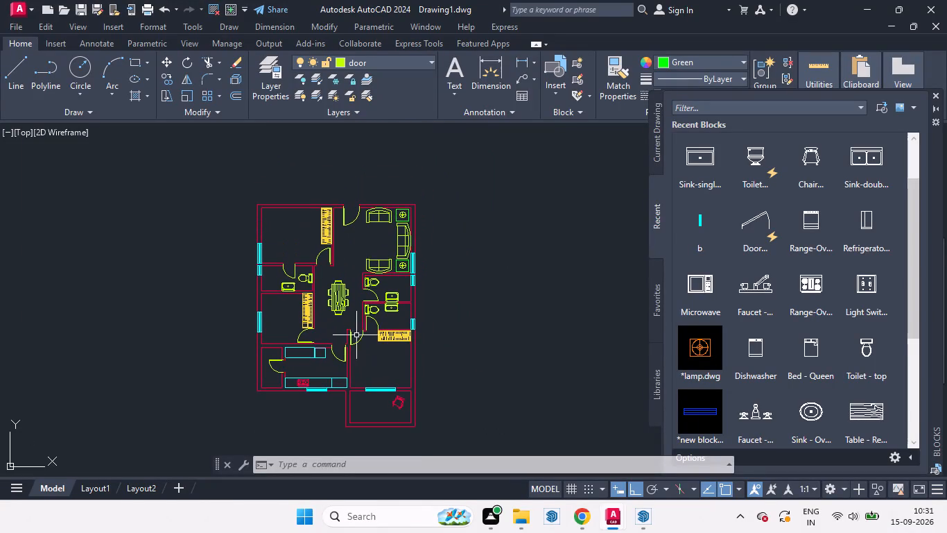
pyautogui.scroll(2, 400, 246)
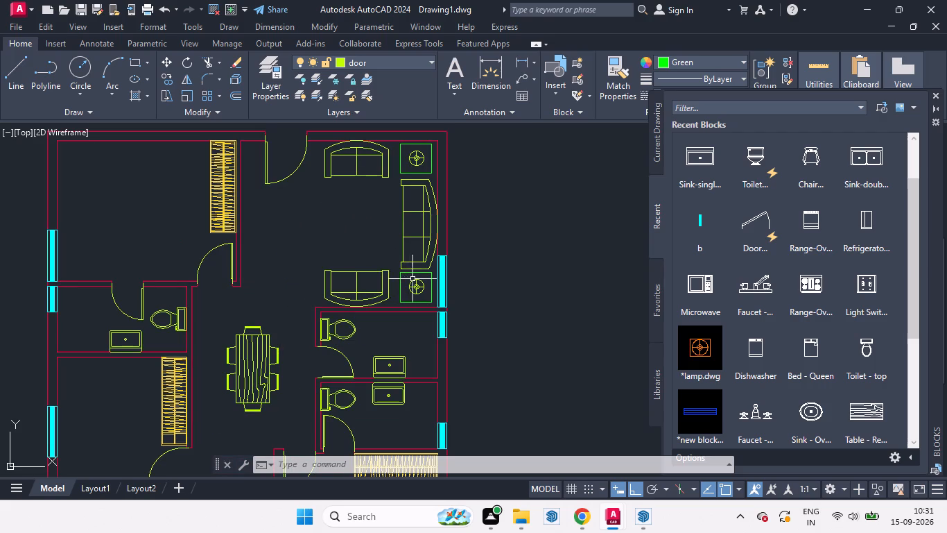
pyautogui.scroll(-1, 429, 253)
pyautogui.moveTo(383, 311); pyautogui.dragTo(431, 270, button='middle')
pyautogui.moveTo(460, 308); pyautogui.dragTo(489, 257, button='middle')
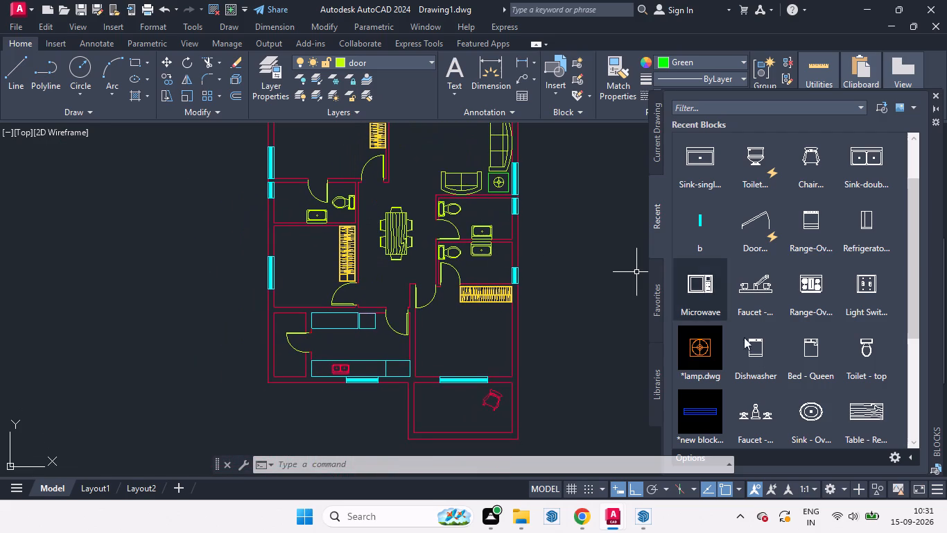
# Insert the Bed - Queen block in the empty space outside the plan's east wall.
pyautogui.scroll(-4, 788, 346)
pyautogui.scroll(1, 788, 305)
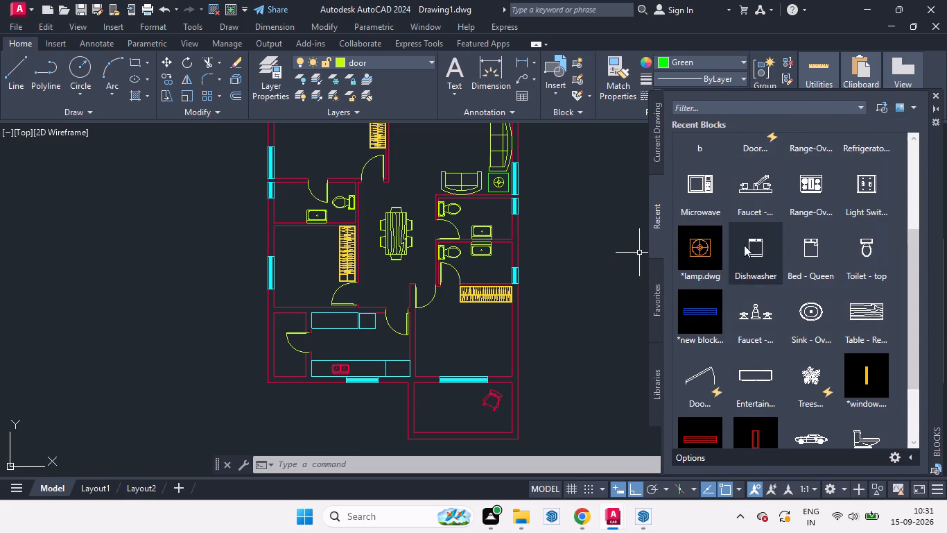
pyautogui.moveTo(824, 255); pyautogui.dragTo(577, 270)
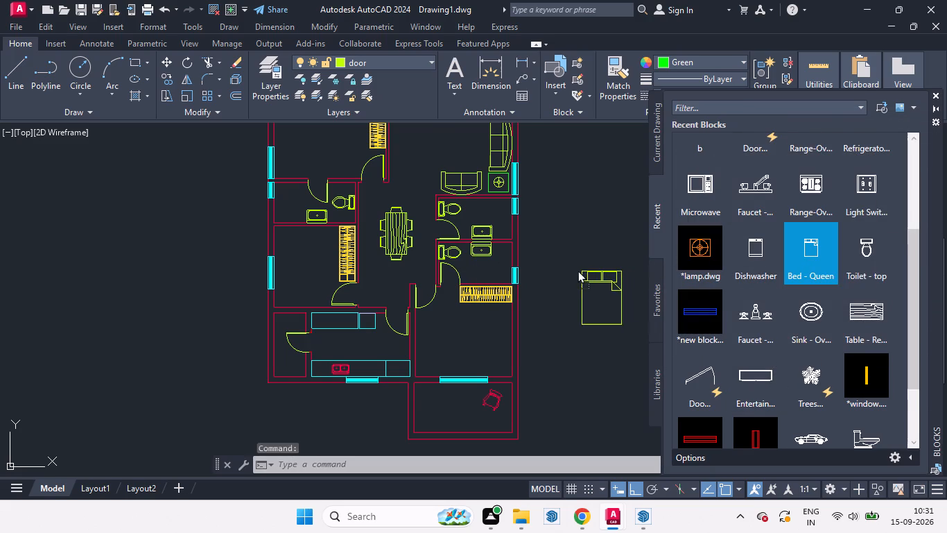
pyautogui.moveTo(577, 270); pyautogui.dragTo(556, 266)
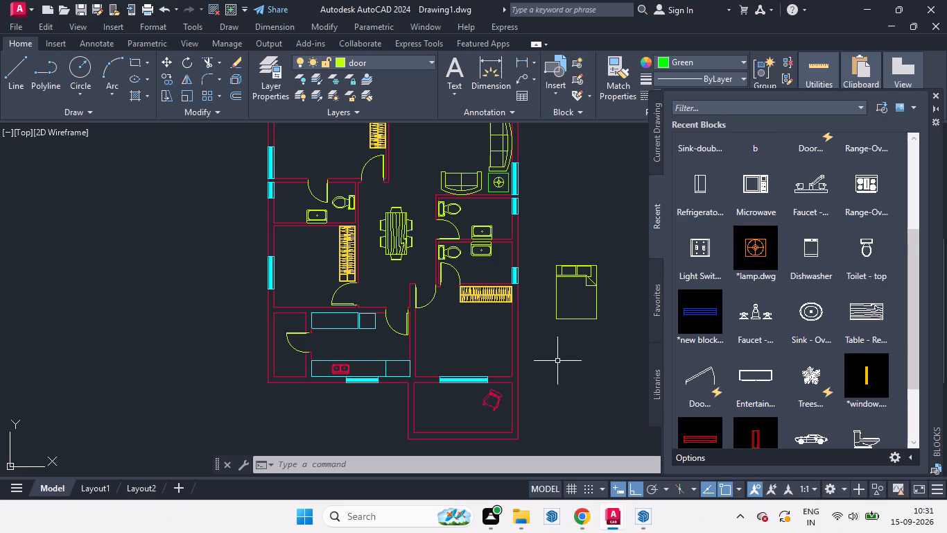
# Move the queen bed by the middle of its head edge onto the inner north wall of the northwest bedroom.
pyautogui.click(573, 266)
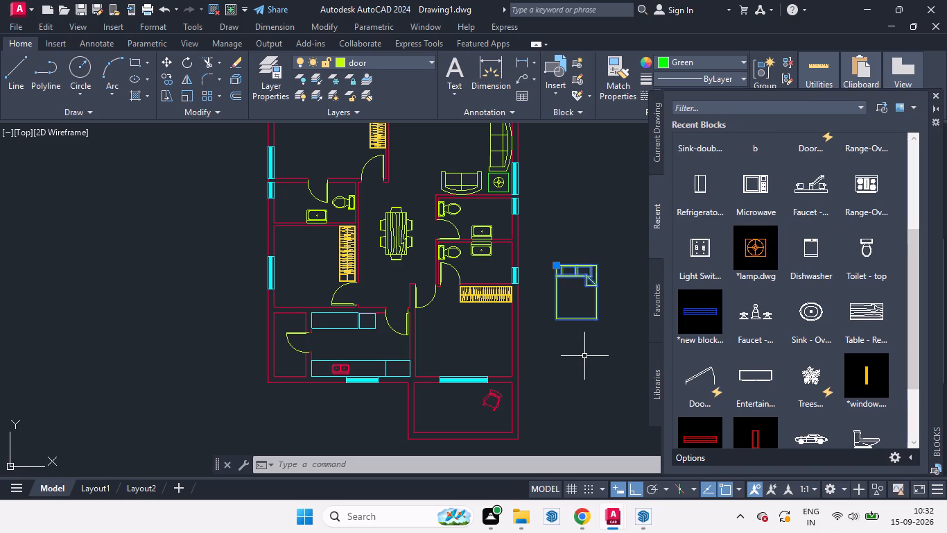
pyautogui.press('m')
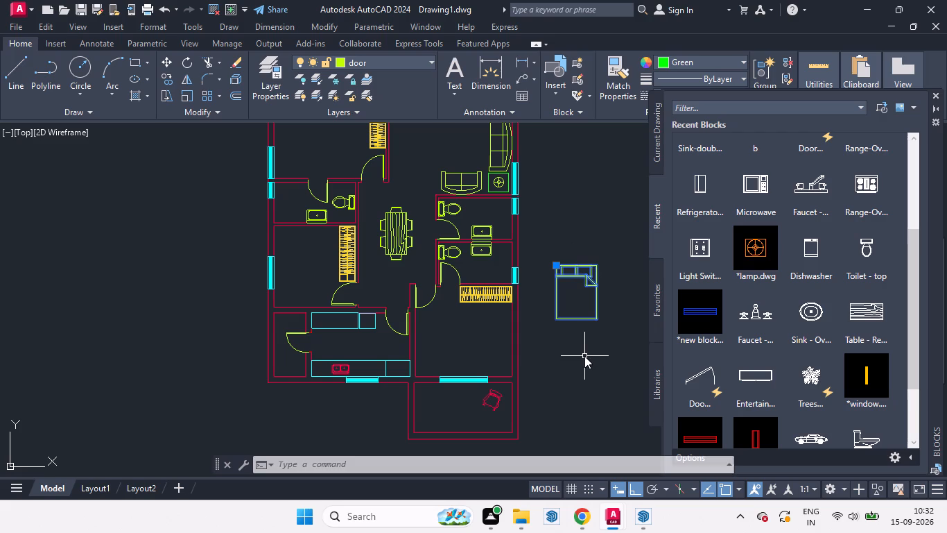
pyautogui.press('Return')
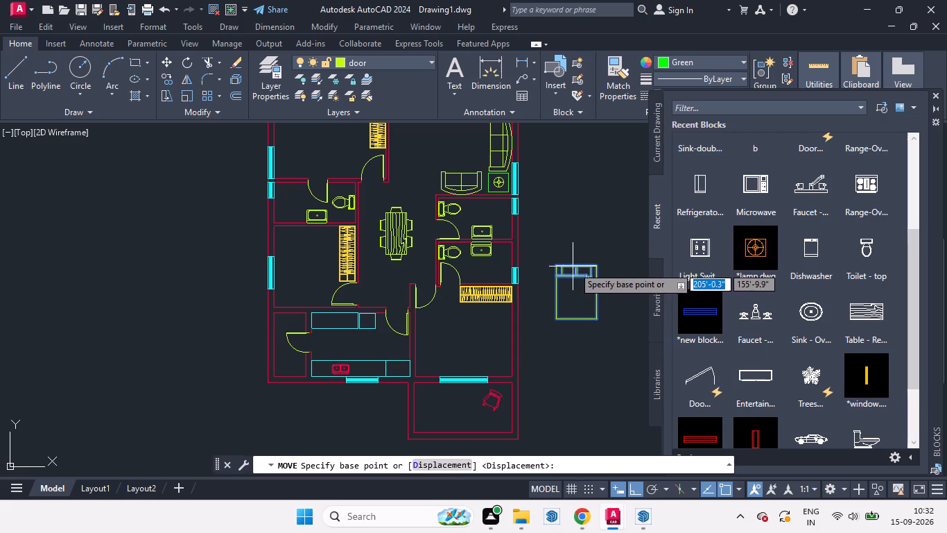
pyautogui.click(574, 264)
pyautogui.scroll(-3, 542, 294)
pyautogui.scroll(2, 487, 255)
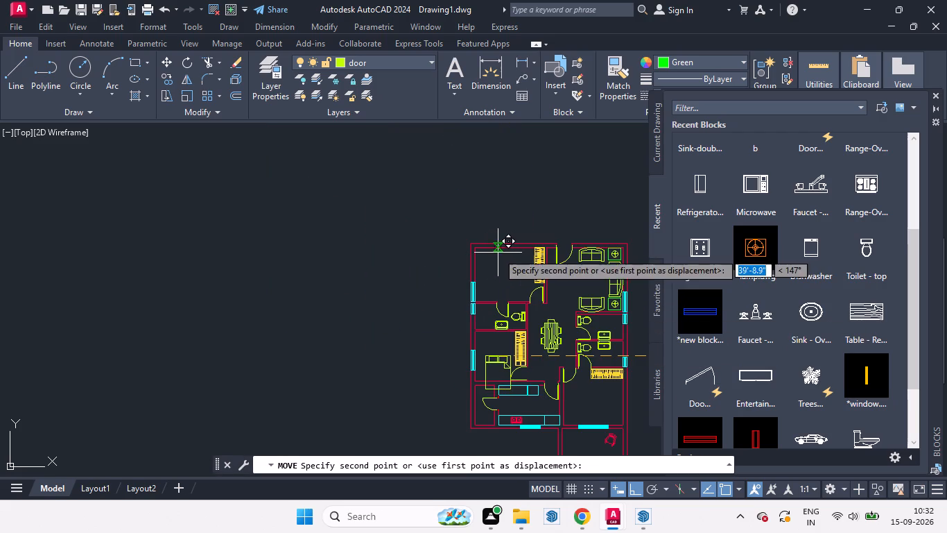
pyautogui.scroll(2, 508, 252)
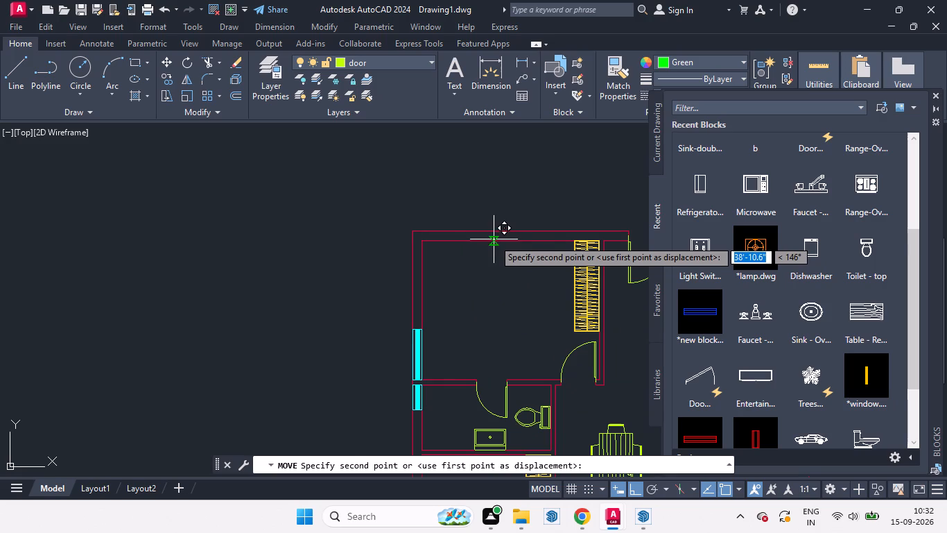
pyautogui.click(494, 241)
# Draw a bedside table rectangle about 1'-4" square just east of the queen bed's head in the northwest bedroom.
pyautogui.scroll(-1, 500, 243)
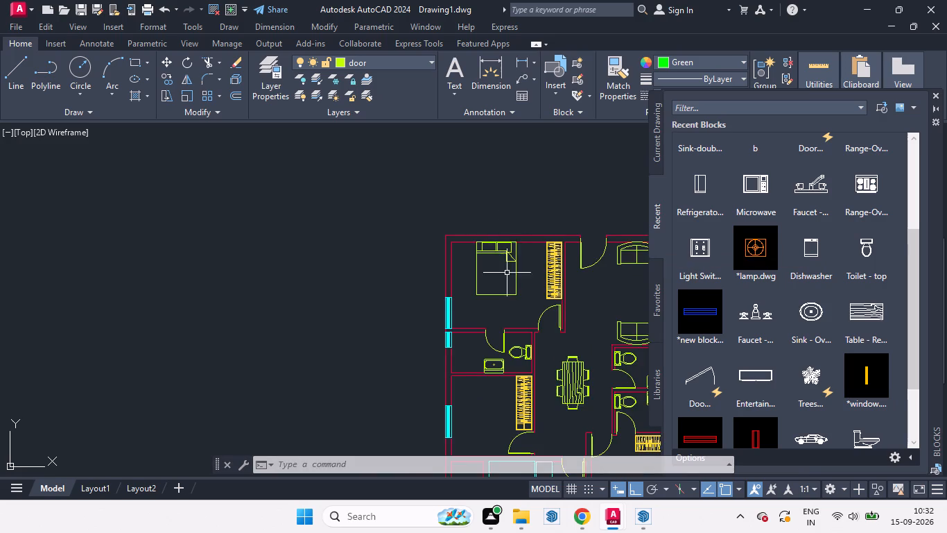
pyautogui.moveTo(503, 276); pyautogui.dragTo(414, 252, button='middle')
pyautogui.scroll(-1, 396, 268)
pyautogui.scroll(2, 516, 257)
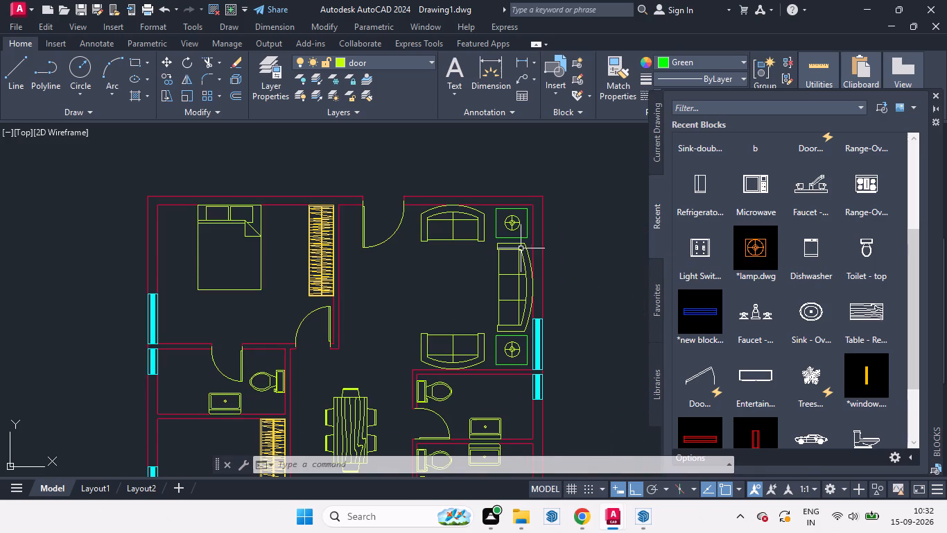
pyautogui.moveTo(397, 262); pyautogui.dragTo(474, 278, button='middle')
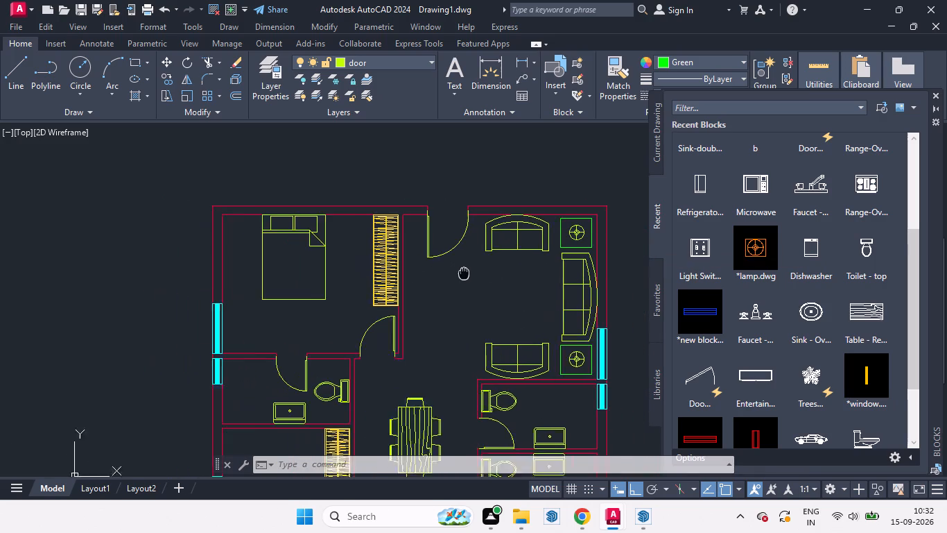
pyautogui.moveTo(474, 278); pyautogui.dragTo(489, 296, button='middle')
pyautogui.write('rec')
pyautogui.press('Return')
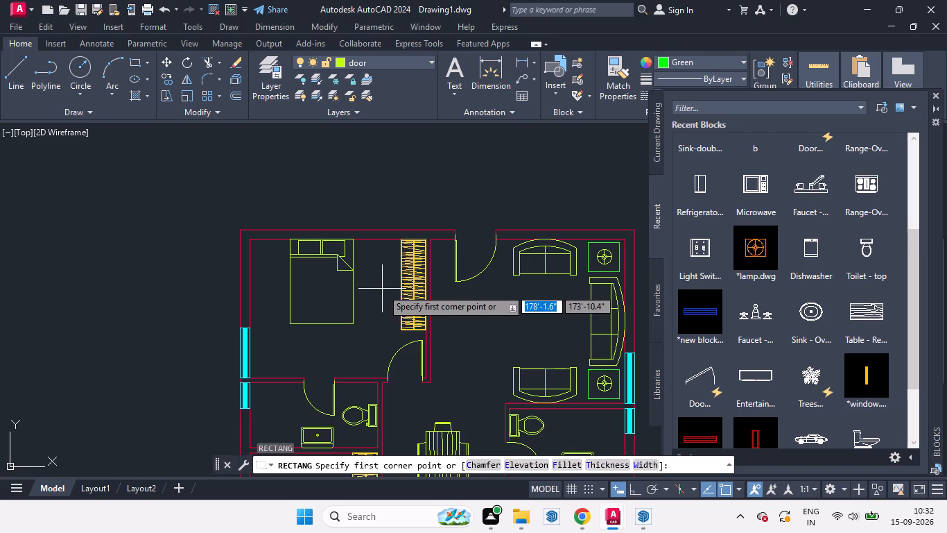
pyautogui.scroll(2, 358, 249)
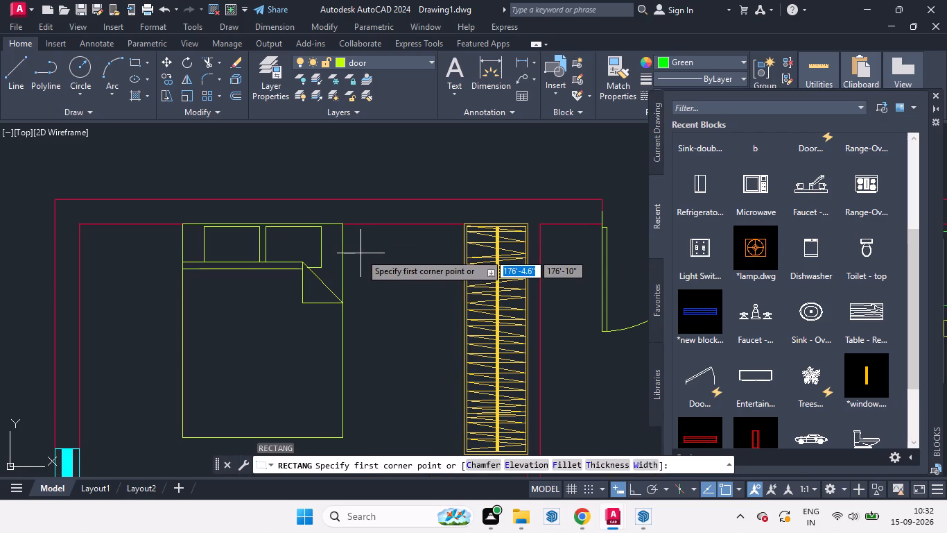
pyautogui.scroll(1, 359, 247)
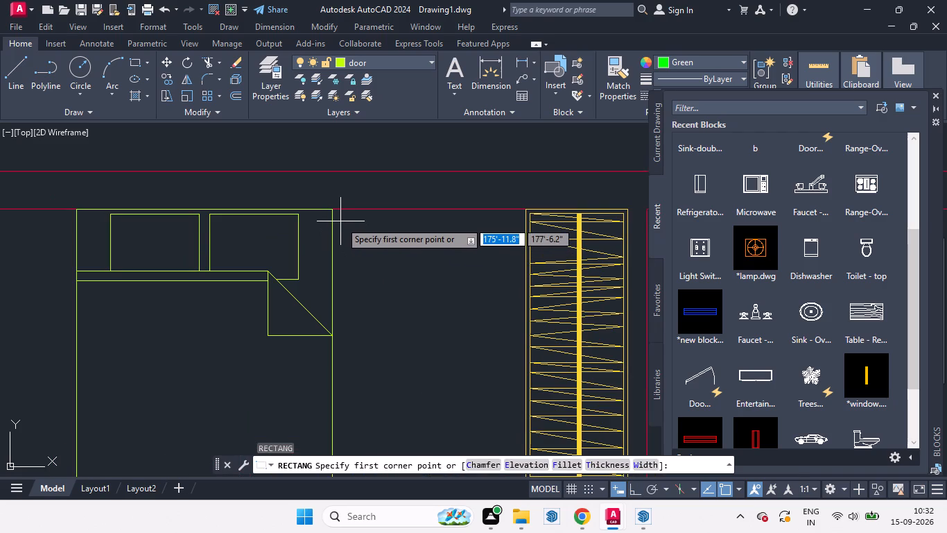
pyautogui.scroll(2, 338, 223)
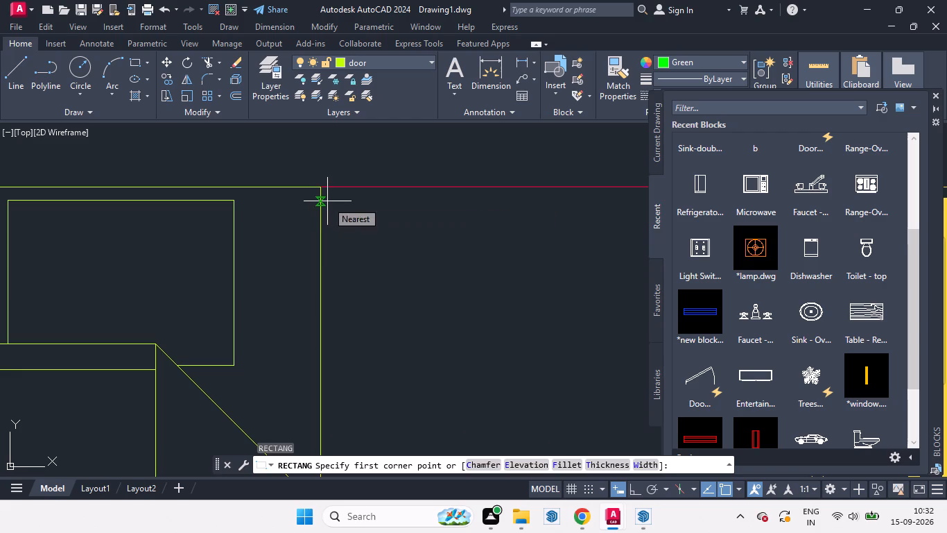
pyautogui.scroll(3, 330, 203)
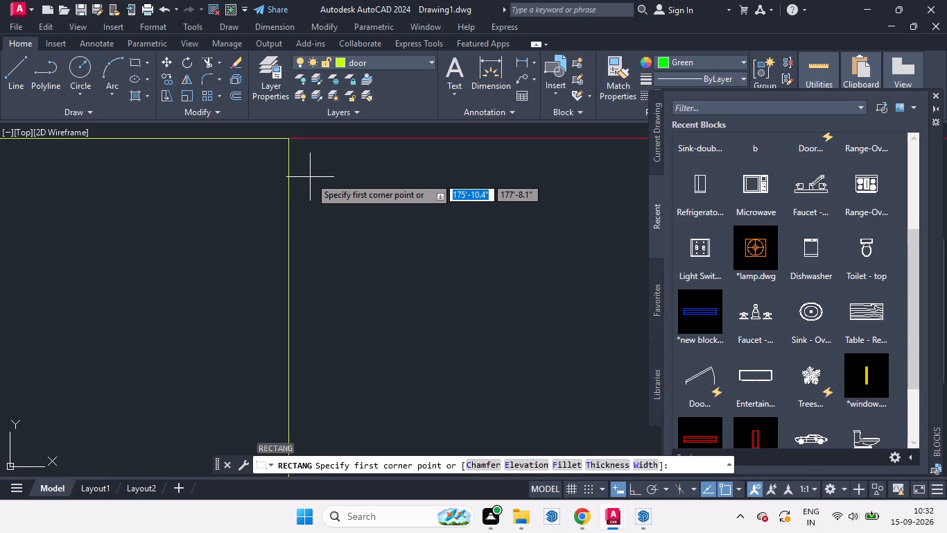
pyautogui.scroll(-1, 317, 181)
pyautogui.click(319, 182)
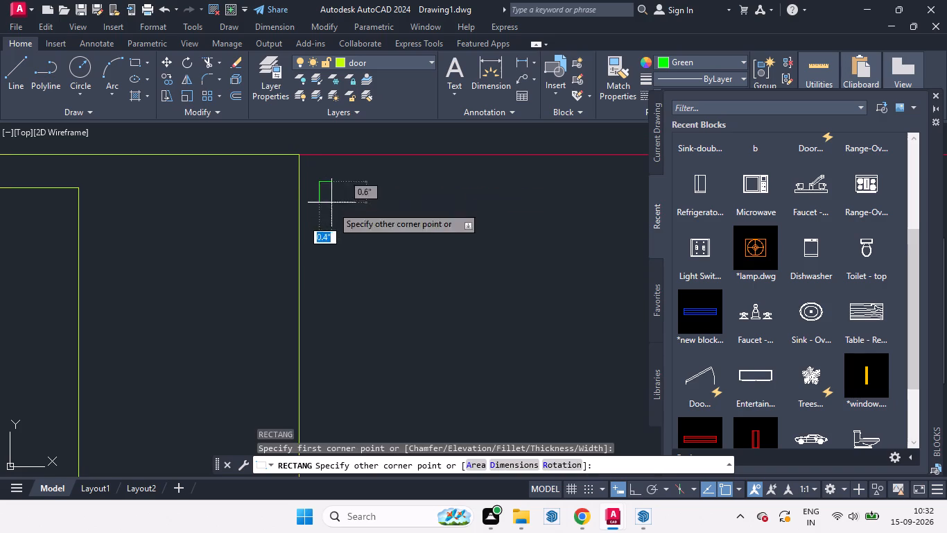
pyautogui.scroll(-2, 343, 239)
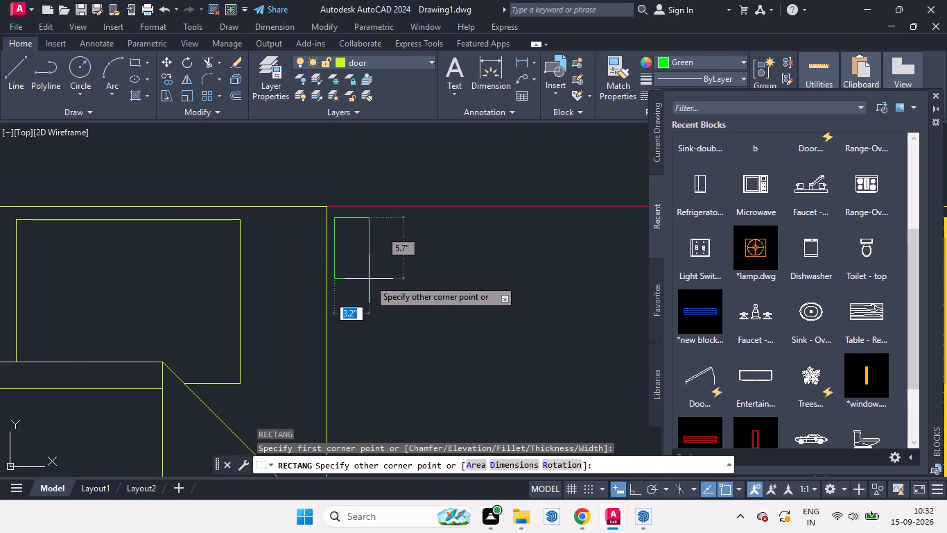
pyautogui.scroll(-2, 387, 317)
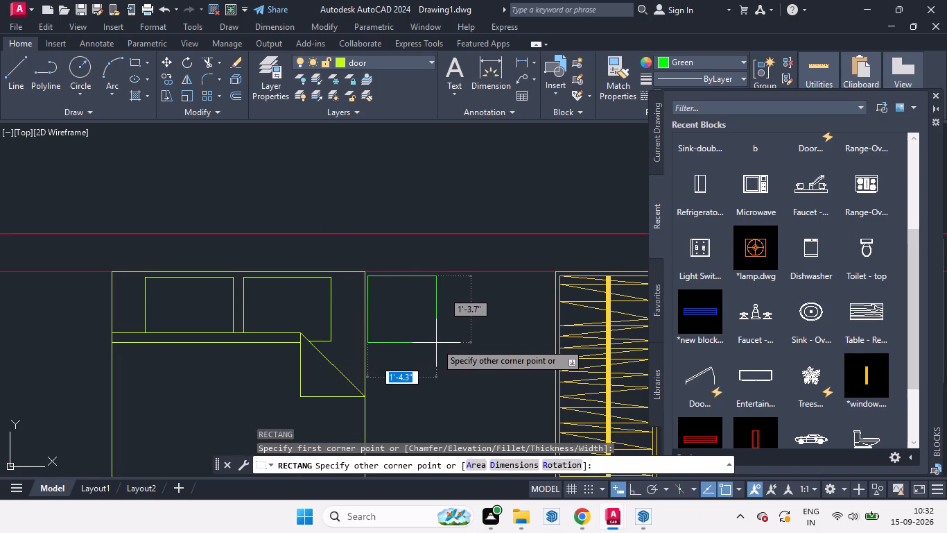
pyautogui.click(439, 341)
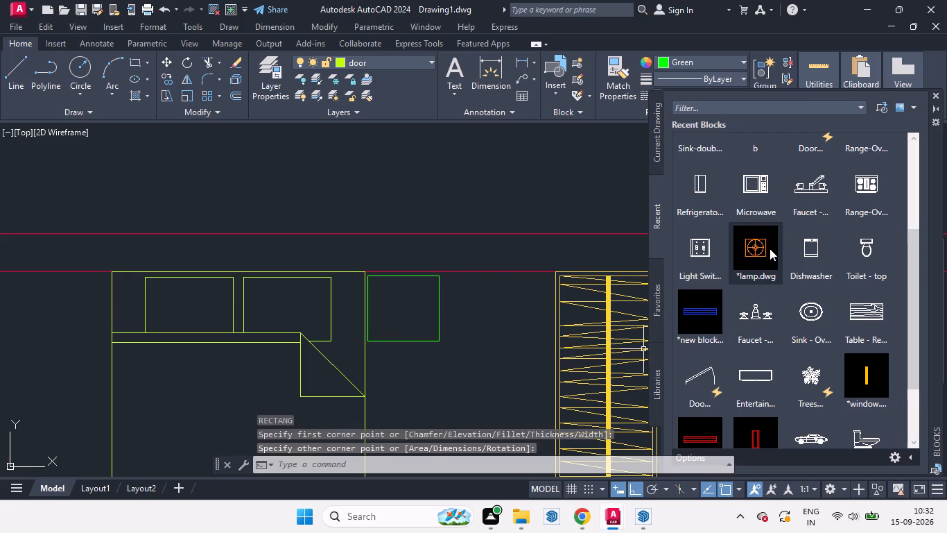
# Insert the Lamp - Table block at the centre of the bedside table rectangle.
pyautogui.scroll(6, 785, 343)
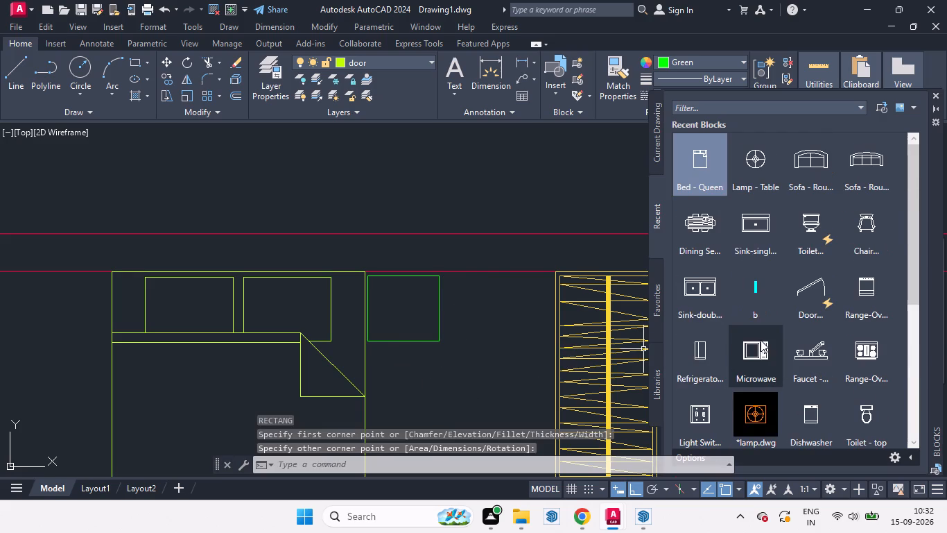
pyautogui.scroll(3, 749, 333)
pyautogui.moveTo(757, 160); pyautogui.dragTo(543, 335)
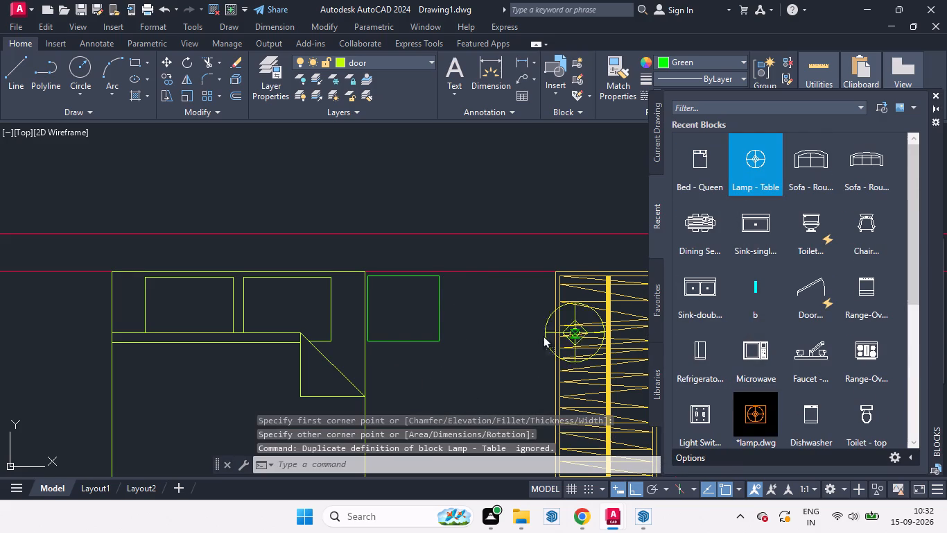
pyautogui.moveTo(543, 335); pyautogui.dragTo(403, 309)
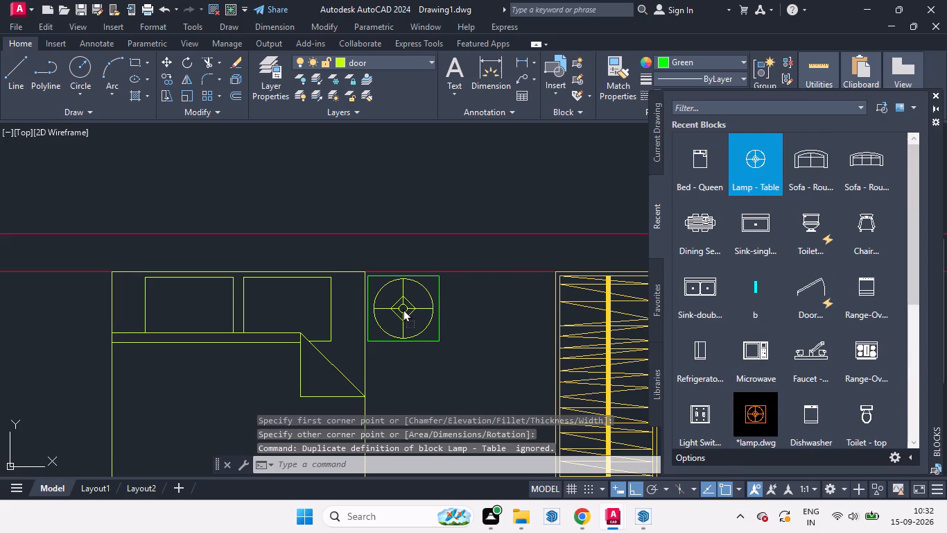
pyautogui.moveTo(403, 309); pyautogui.dragTo(405, 310)
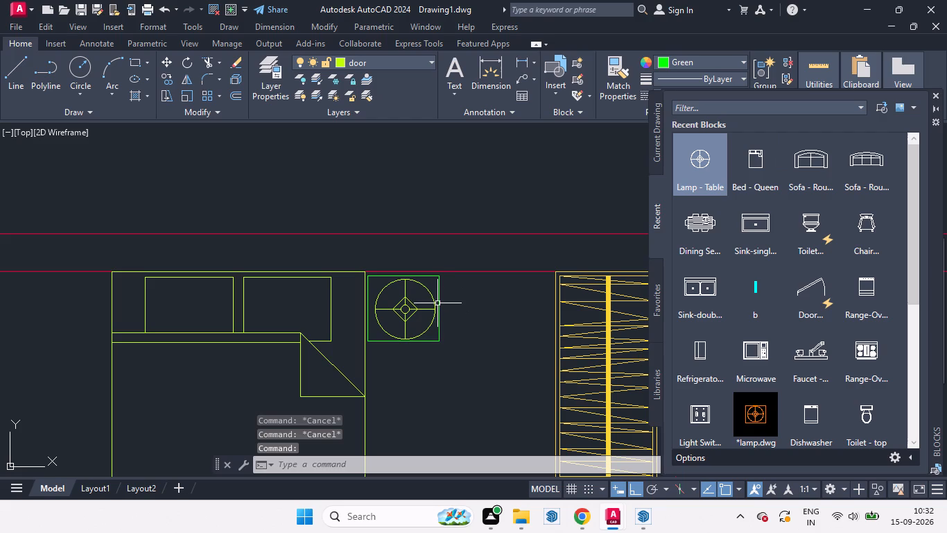
# Copy the bedside table and its lamp straight west to the other side of the queen bed's head.
pyautogui.click(437, 303)
pyautogui.click(433, 304)
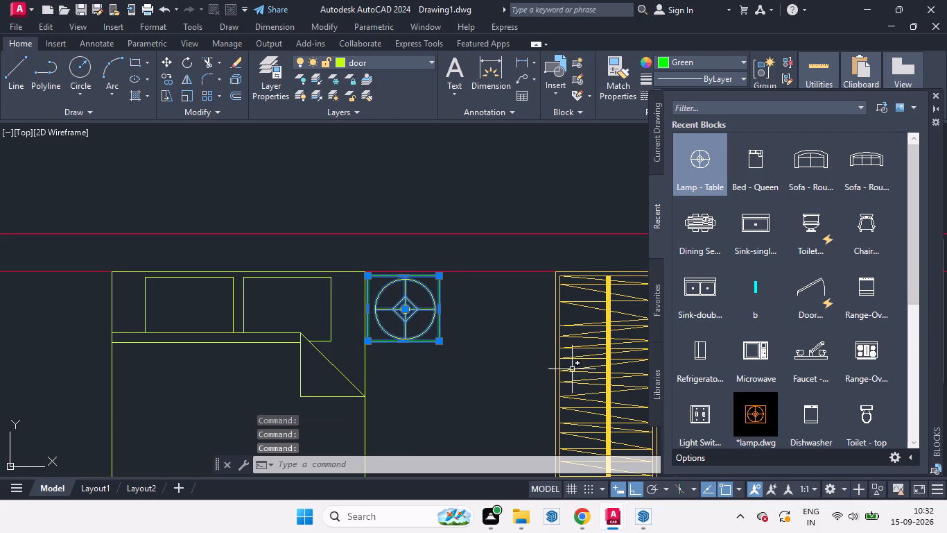
pyautogui.press('c')
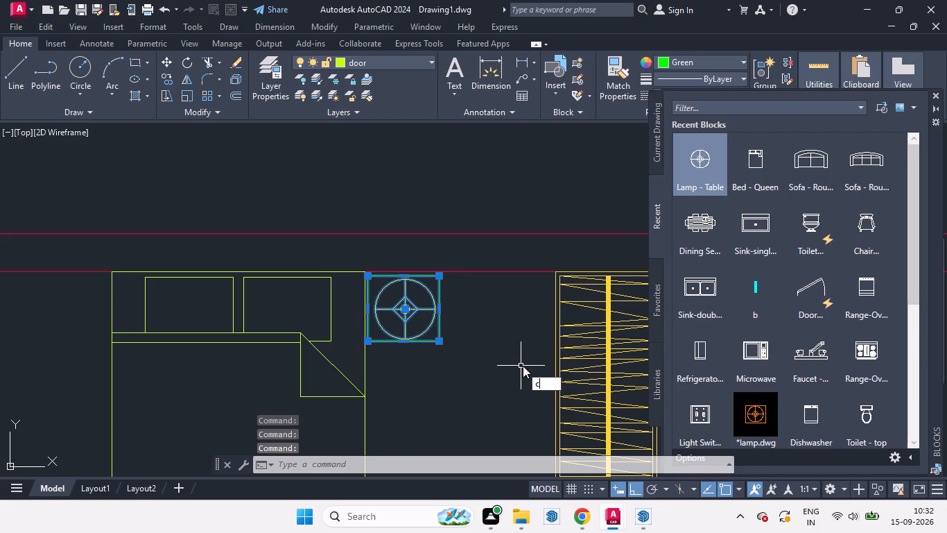
pyautogui.press('o')
pyautogui.press('Return')
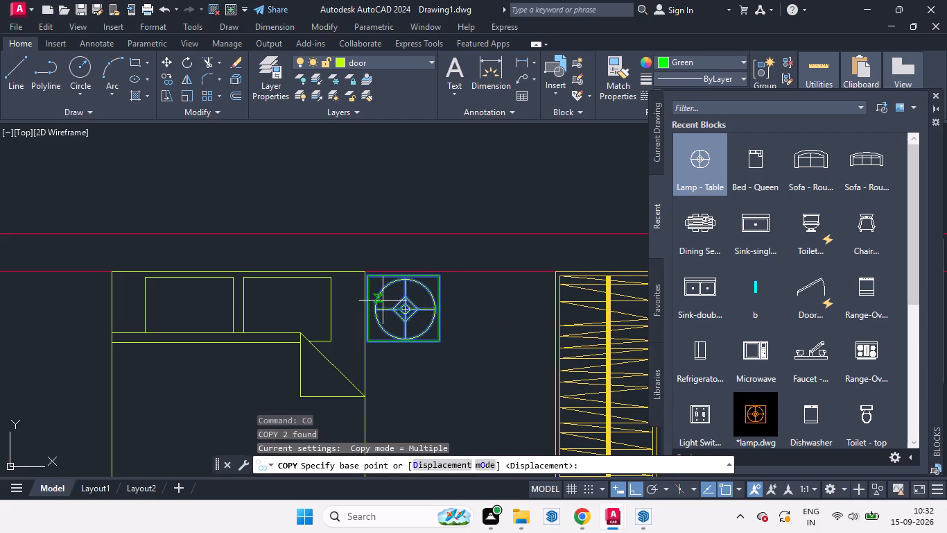
pyautogui.click(442, 279)
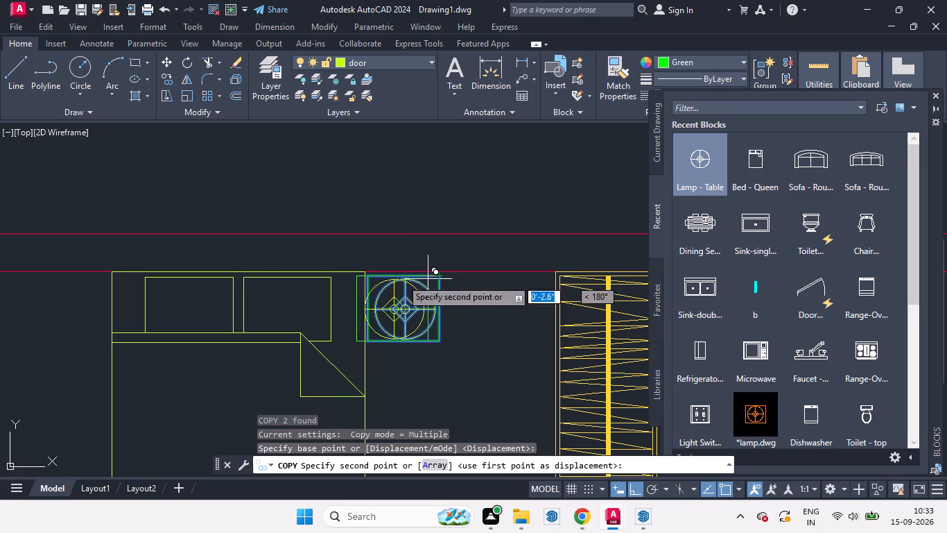
pyautogui.scroll(-2, 507, 282)
pyautogui.scroll(3, 361, 274)
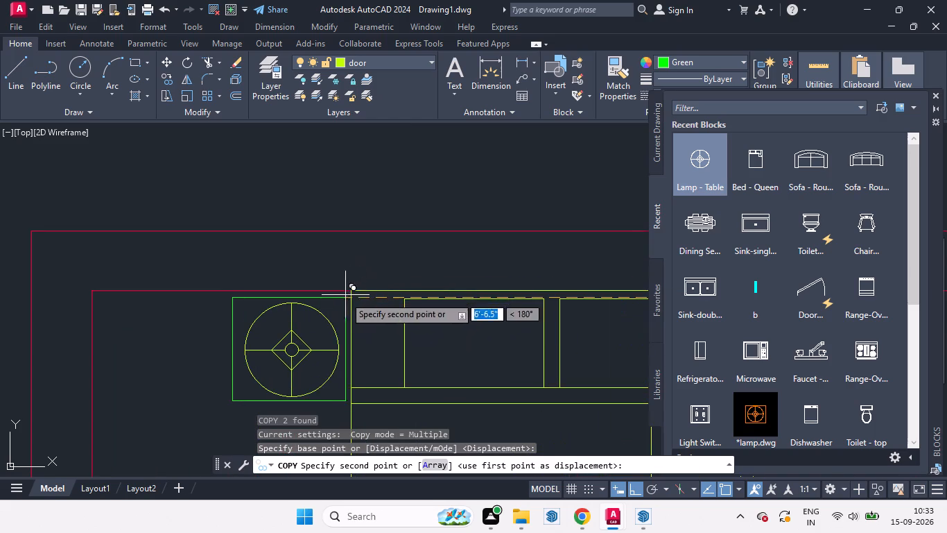
pyautogui.scroll(1, 342, 300)
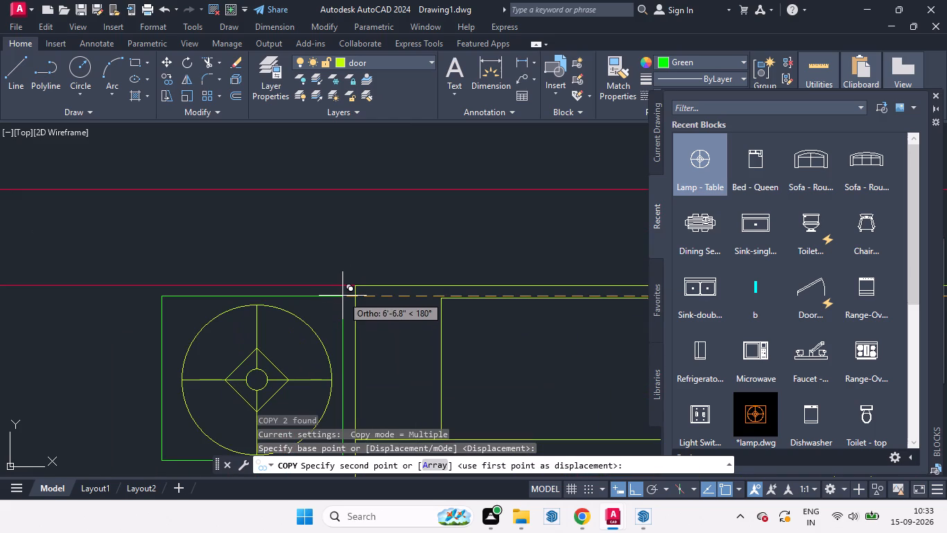
pyautogui.click(342, 296)
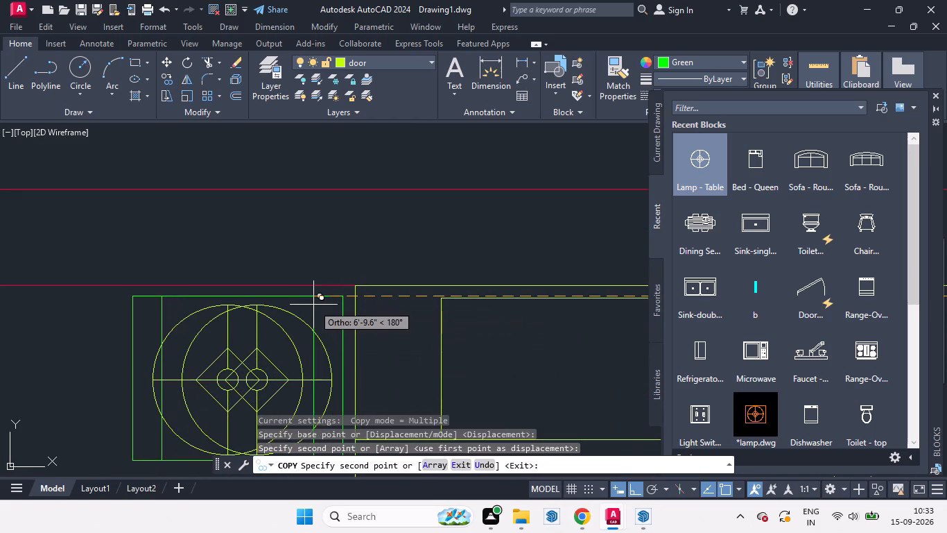
pyautogui.press('space')
pyautogui.scroll(-3, 349, 245)
pyautogui.scroll(1, 464, 285)
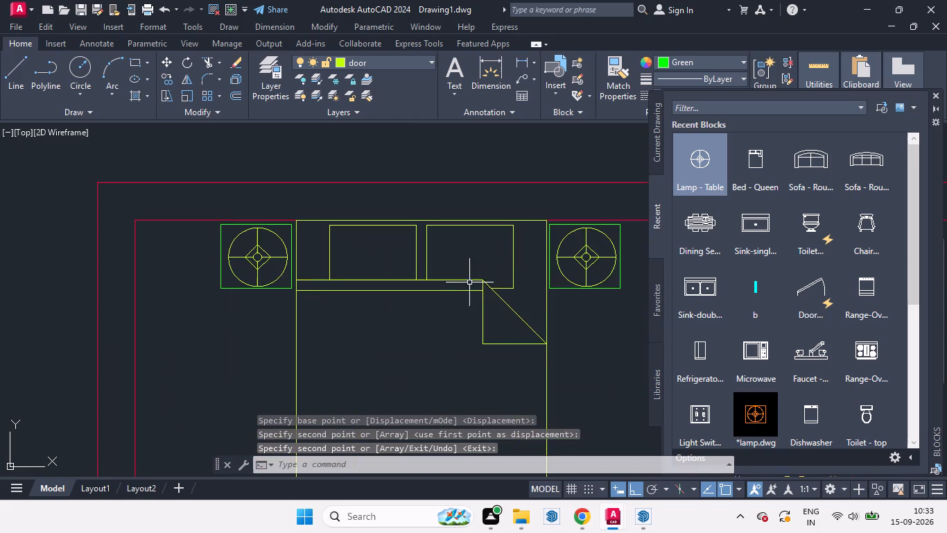
# Move the queen bed about 1" south off the north wall, level with the bedside tables' north edges.
pyautogui.click(513, 249)
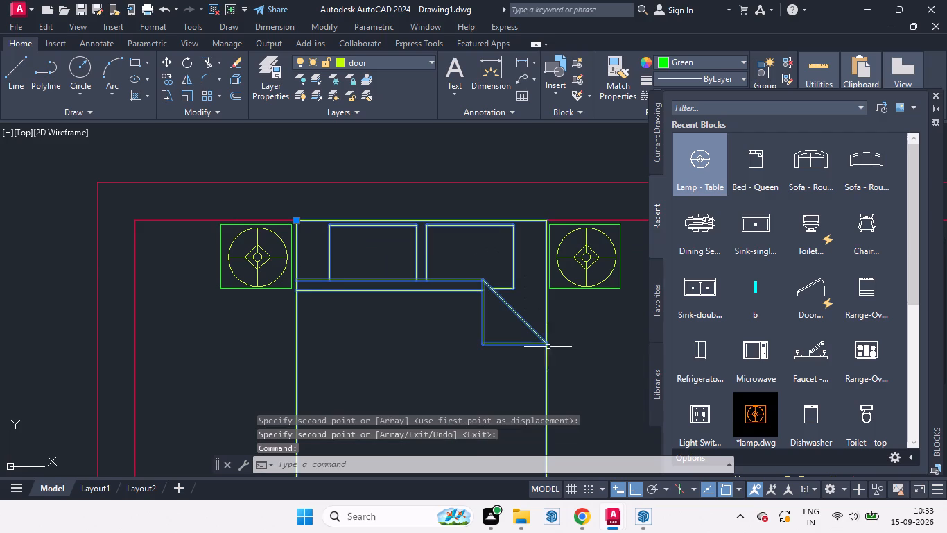
pyautogui.press('m')
pyautogui.press('Return')
pyautogui.scroll(2, 390, 219)
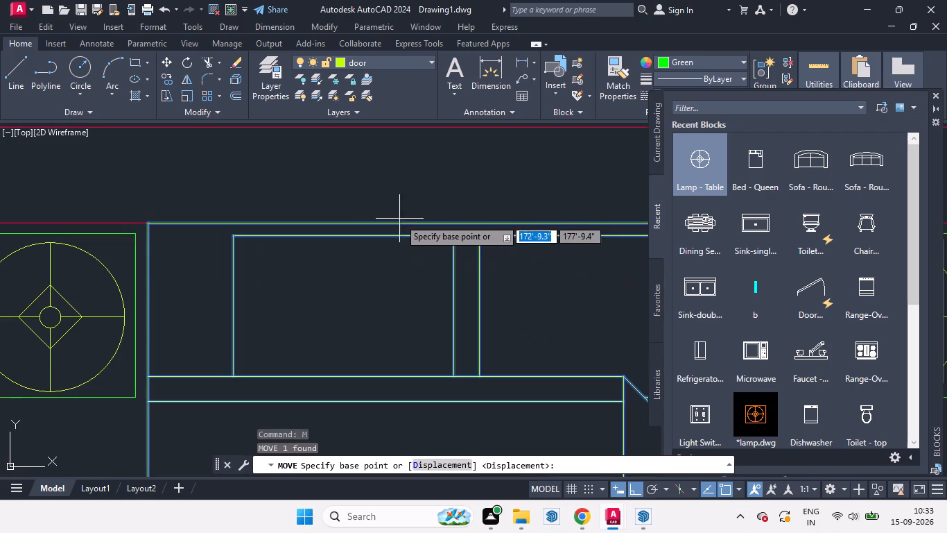
pyautogui.click(469, 226)
pyautogui.click(469, 235)
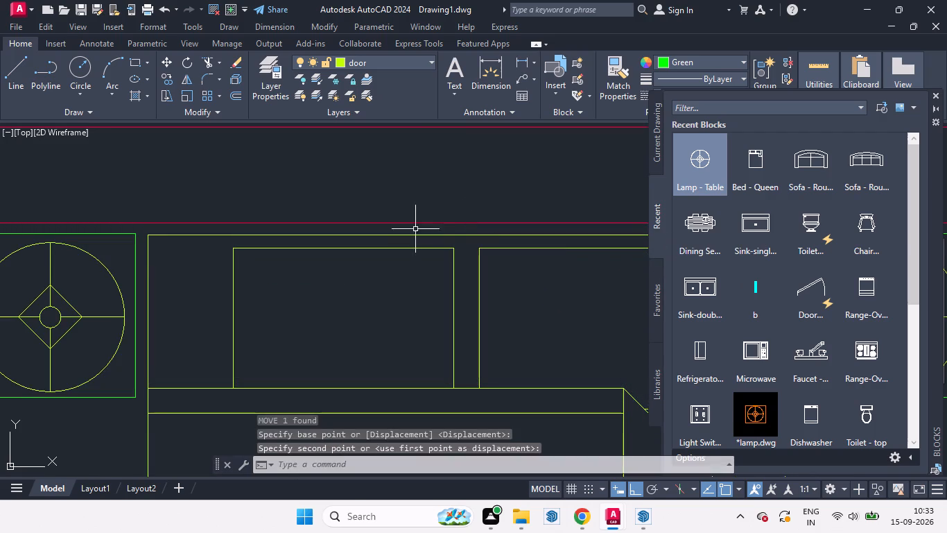
# Copy the queen bed by the middle of its head edge onto the inner north wall of the west bedroom south of the bathroom.
pyautogui.scroll(-4, 428, 216)
pyautogui.moveTo(464, 285); pyautogui.dragTo(417, 202, button='middle')
pyautogui.scroll(-1, 426, 237)
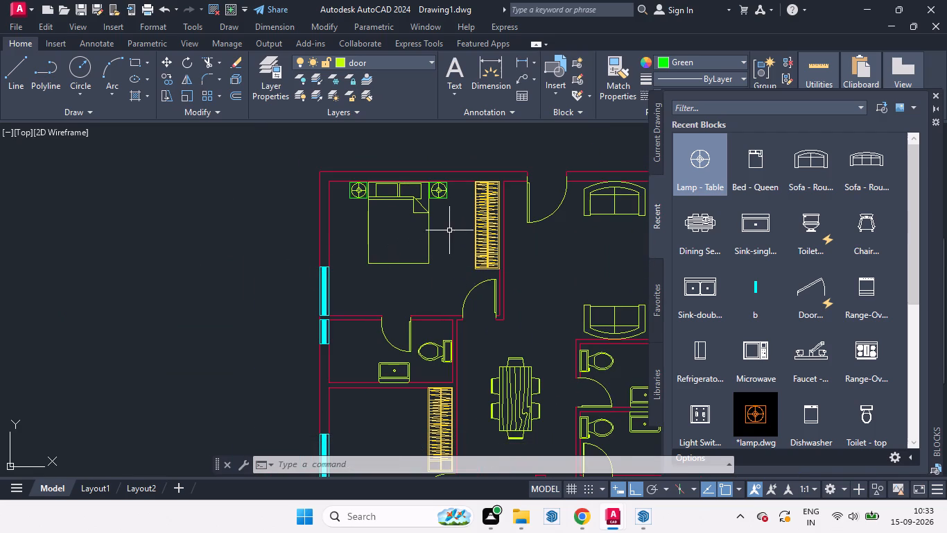
pyautogui.click(427, 228)
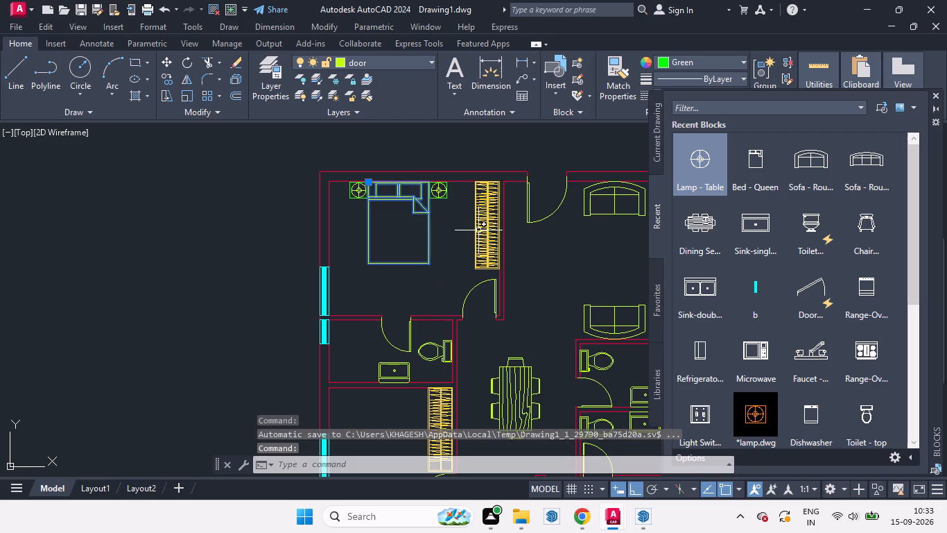
pyautogui.scroll(-1, 484, 225)
pyautogui.moveTo(473, 268); pyautogui.dragTo(479, 244, button='middle')
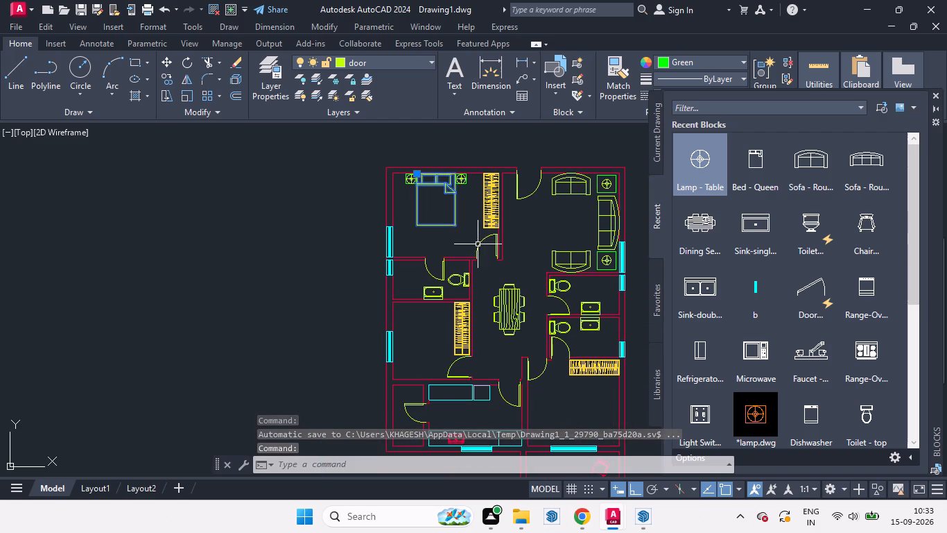
pyautogui.press('c')
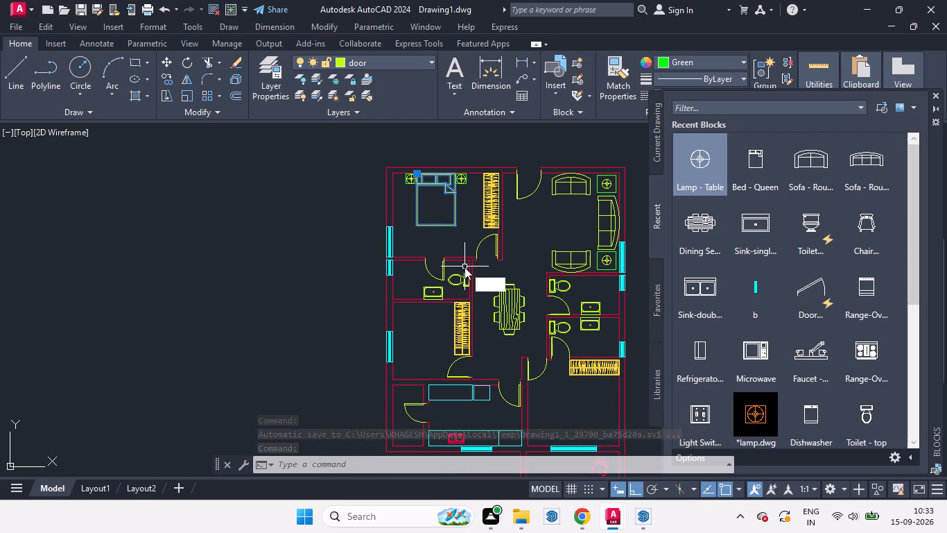
pyautogui.press('o')
pyautogui.press('Return')
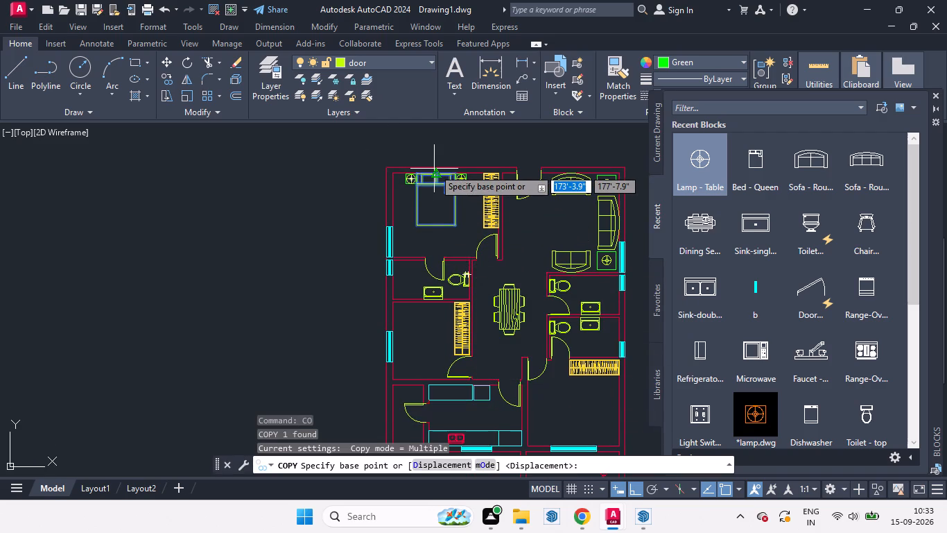
pyautogui.click(434, 169)
pyautogui.scroll(2, 411, 324)
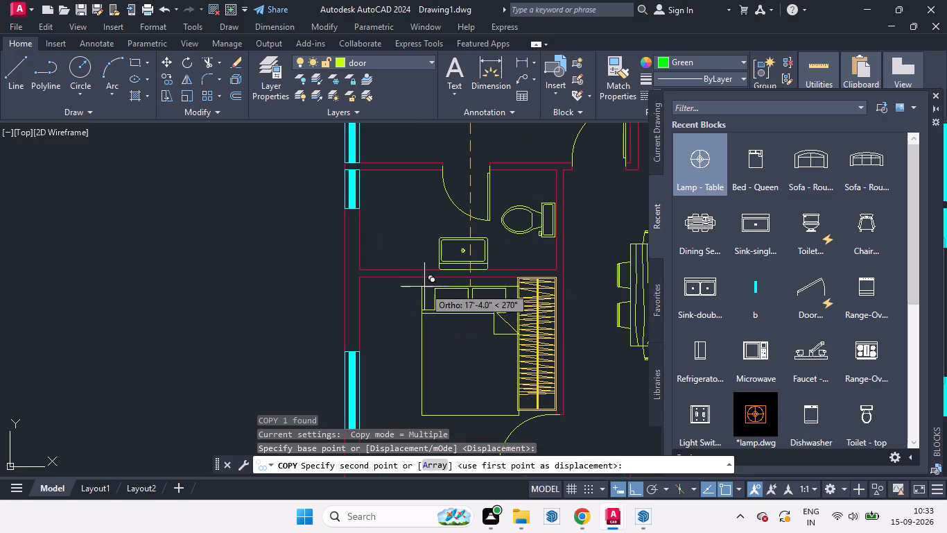
pyautogui.click(424, 280)
pyautogui.scroll(-1, 464, 297)
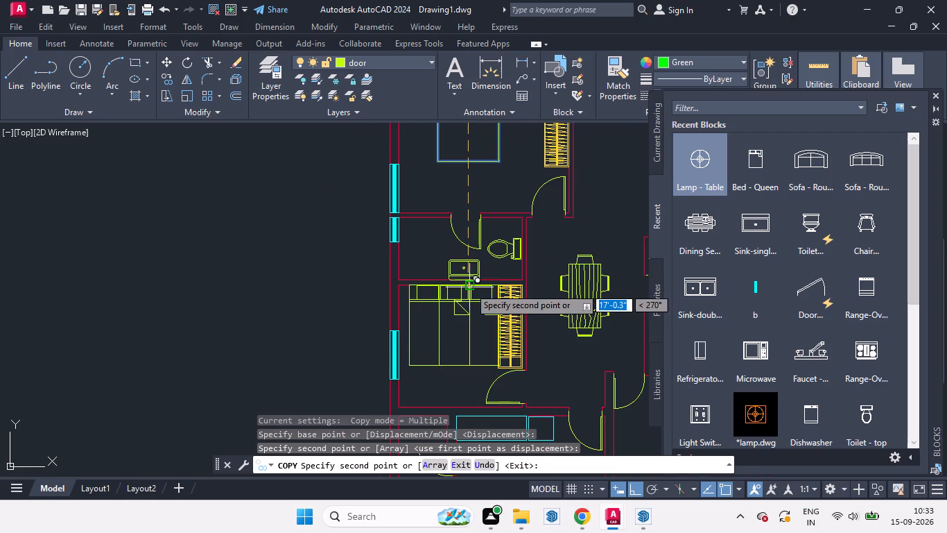
pyautogui.press('space')
pyautogui.scroll(-2, 431, 244)
pyautogui.moveTo(449, 293); pyautogui.dragTo(449, 293, button='middle')
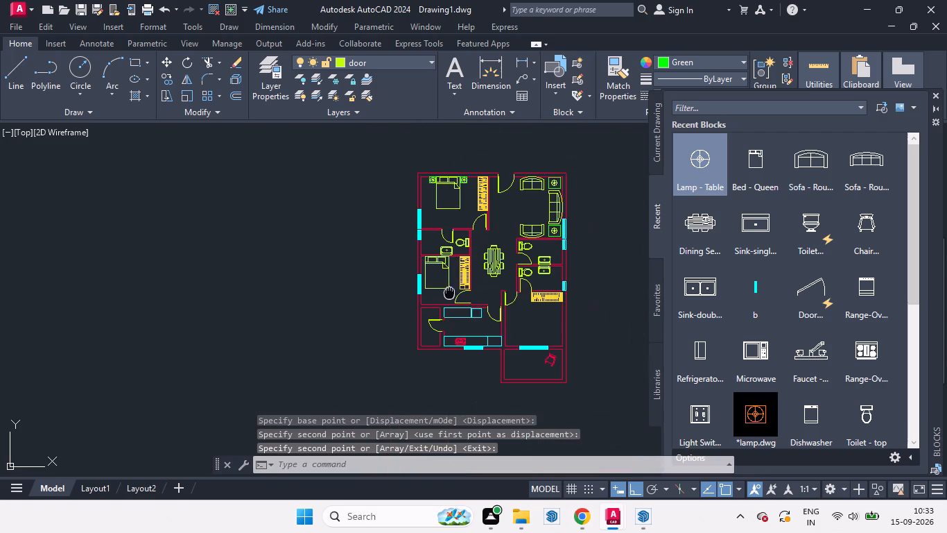
# Copy the northwest bedroom's queen bed with its west bedside table and lamp to the empty space north of the plan.
pyautogui.moveTo(449, 293); pyautogui.dragTo(444, 246, button='middle')
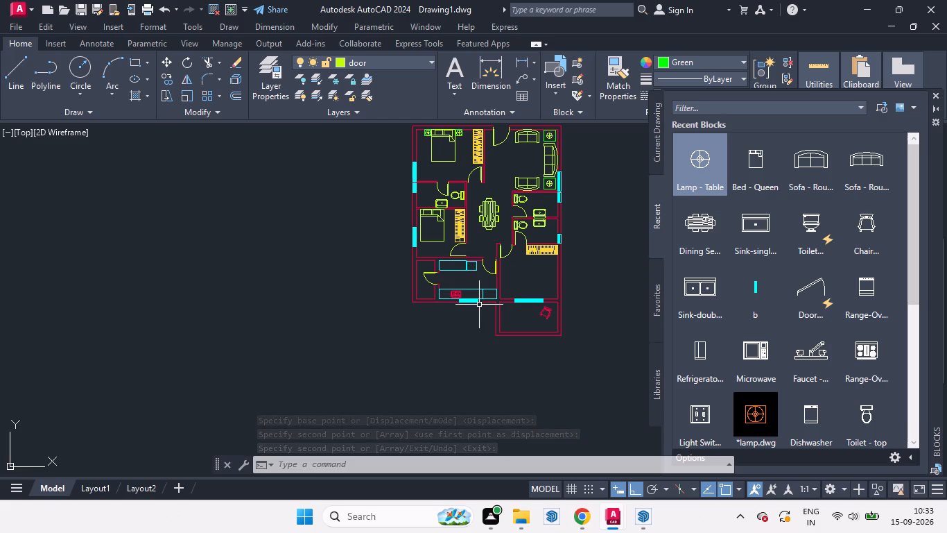
pyautogui.moveTo(478, 282); pyautogui.dragTo(444, 287, button='middle')
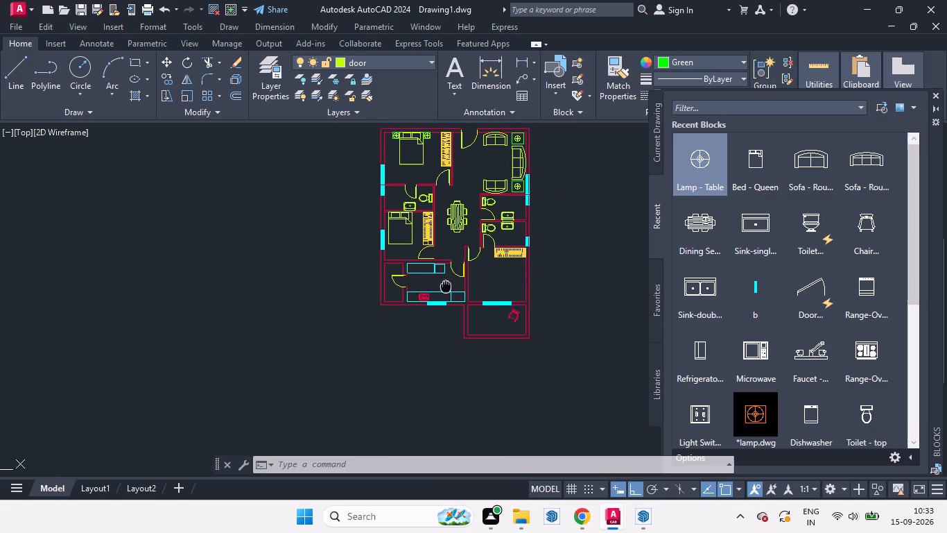
pyautogui.moveTo(444, 287); pyautogui.dragTo(431, 288, button='middle')
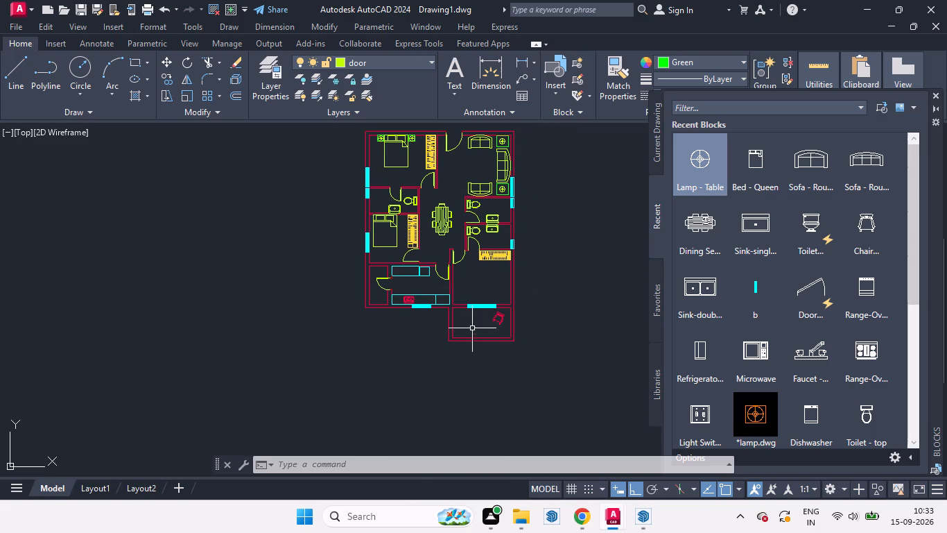
pyautogui.click(407, 153)
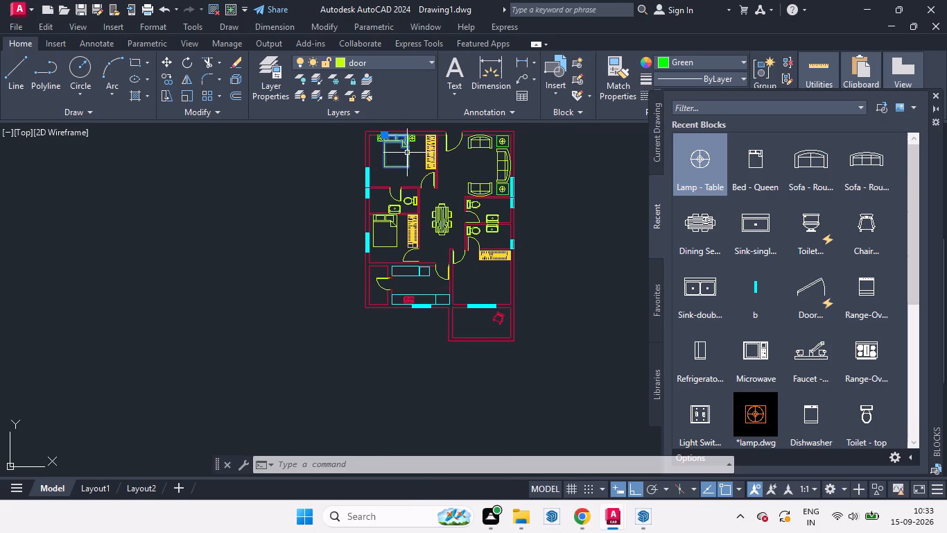
pyautogui.click(379, 141)
pyautogui.scroll(3, 378, 141)
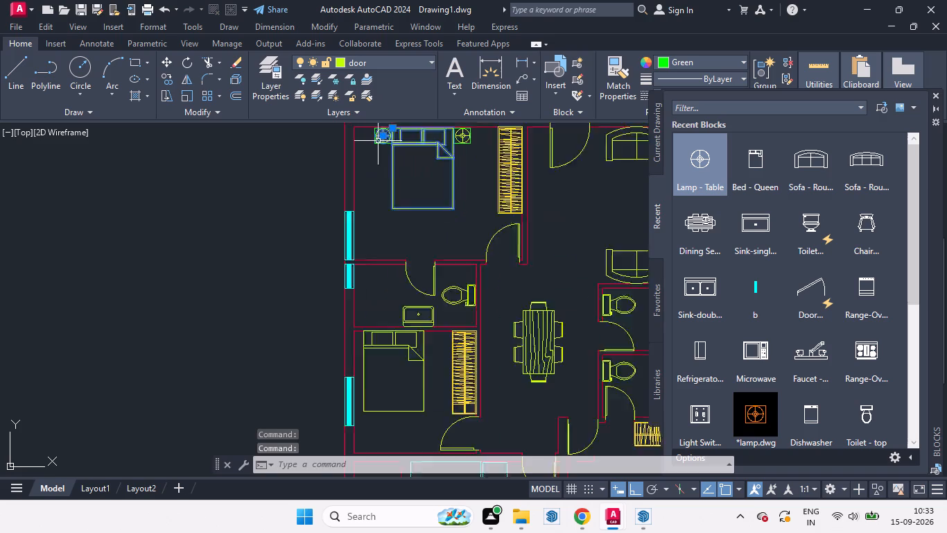
pyautogui.scroll(5, 378, 141)
pyautogui.click(326, 186)
pyautogui.scroll(-4, 267, 264)
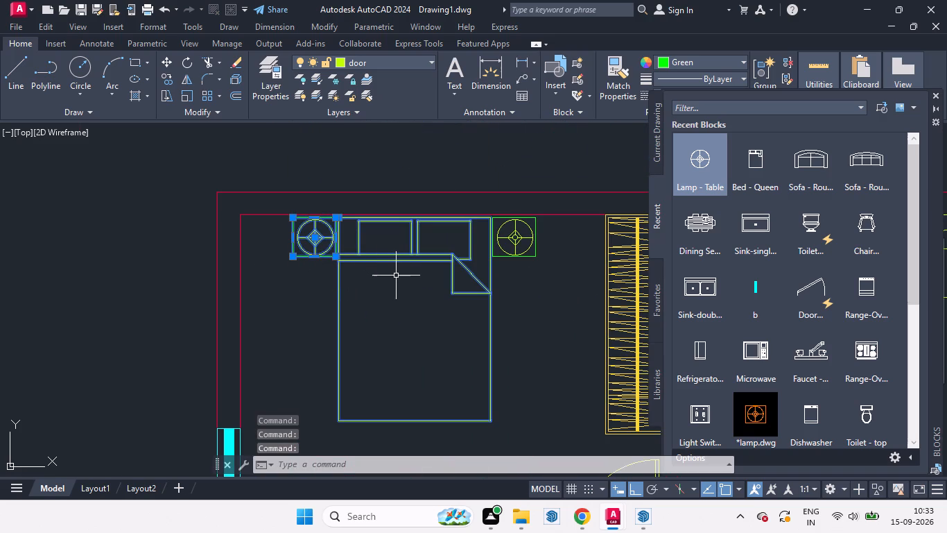
pyautogui.press('c')
pyautogui.press('o')
pyautogui.press('Return')
pyautogui.click(394, 341)
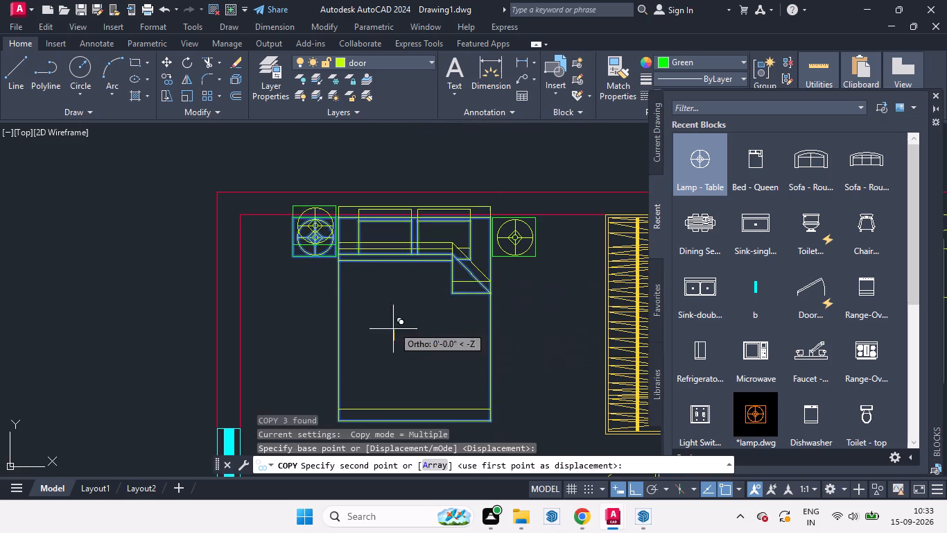
pyautogui.scroll(-4, 392, 313)
pyautogui.click(395, 244)
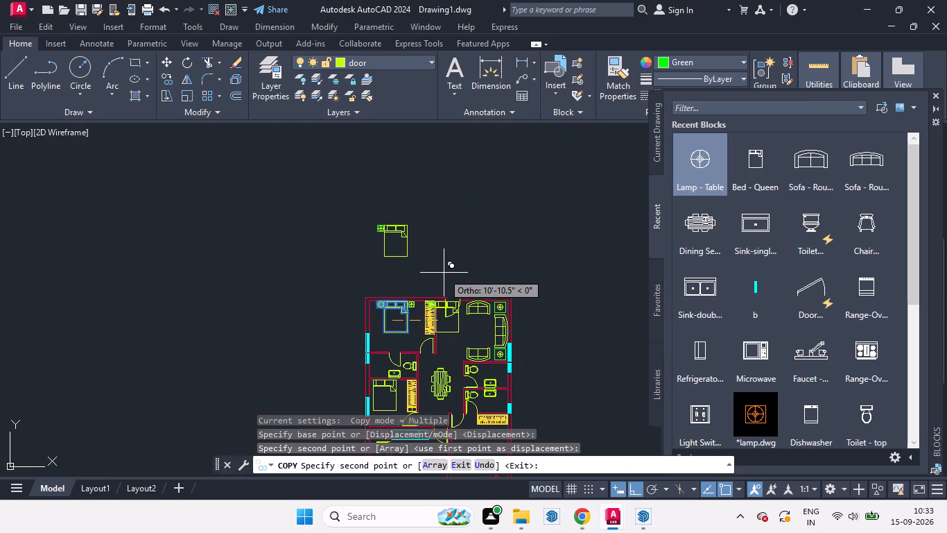
pyautogui.press('space')
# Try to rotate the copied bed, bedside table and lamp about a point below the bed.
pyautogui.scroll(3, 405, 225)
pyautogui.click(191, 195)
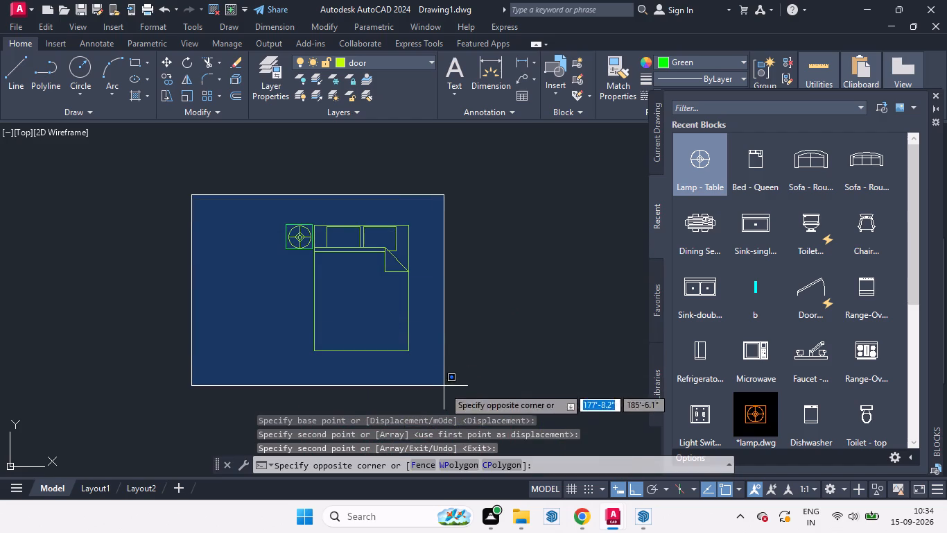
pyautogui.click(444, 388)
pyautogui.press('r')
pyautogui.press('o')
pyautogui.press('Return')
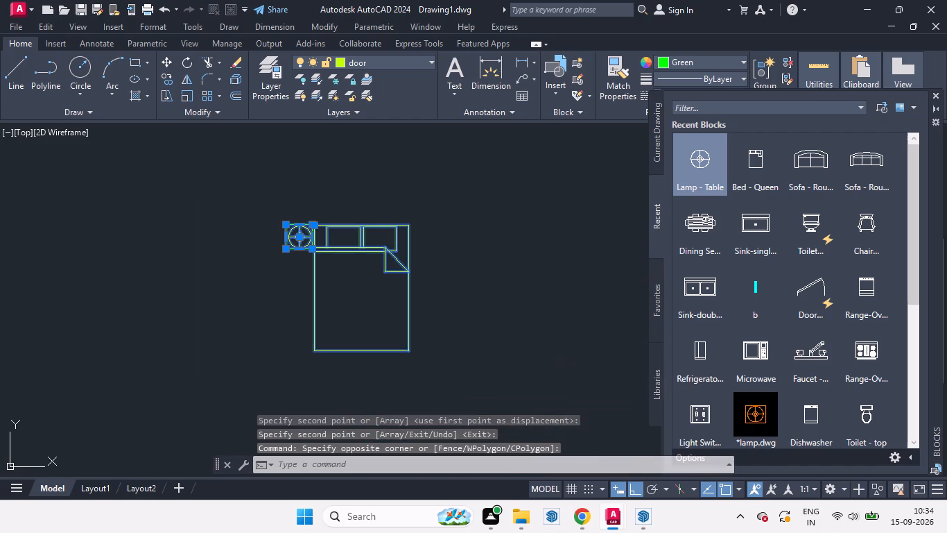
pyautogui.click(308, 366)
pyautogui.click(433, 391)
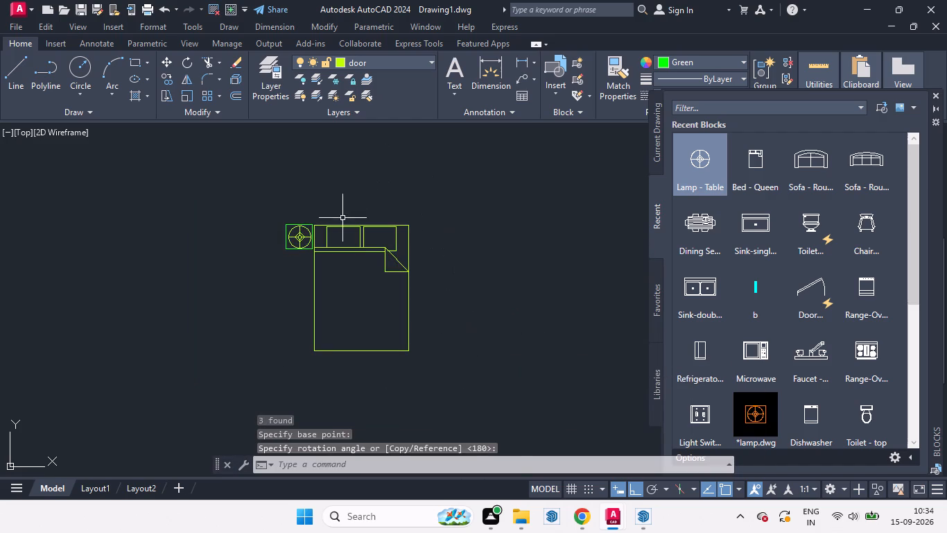
# Rotate the copied bed, bedside table and lamp 90° counterclockwise so the bed's head faces west.
pyautogui.click(238, 192)
pyautogui.click(487, 441)
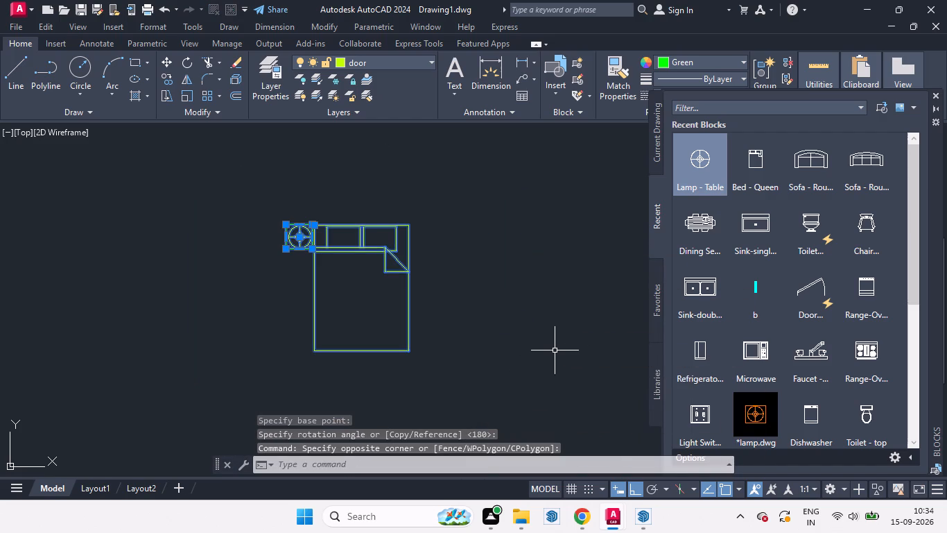
pyautogui.write('ro')
pyautogui.press('Return')
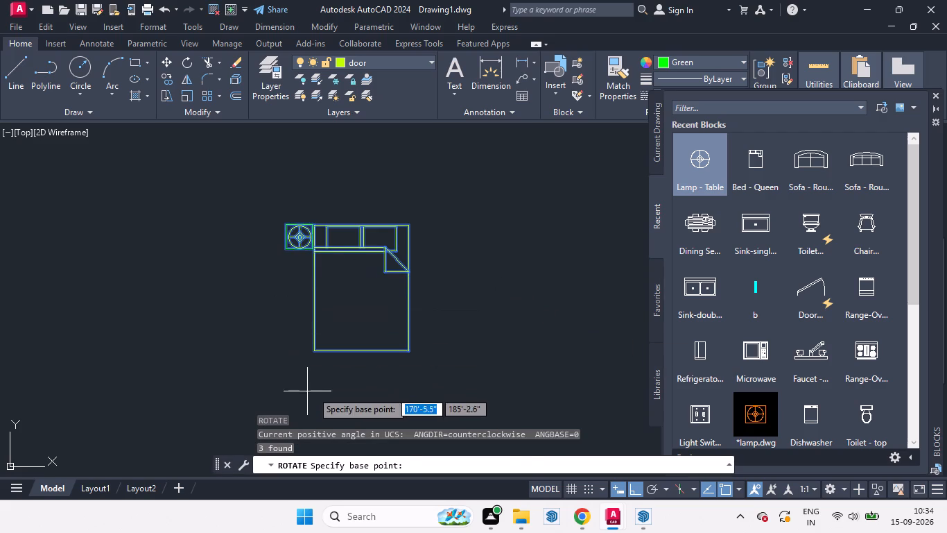
pyautogui.click(388, 394)
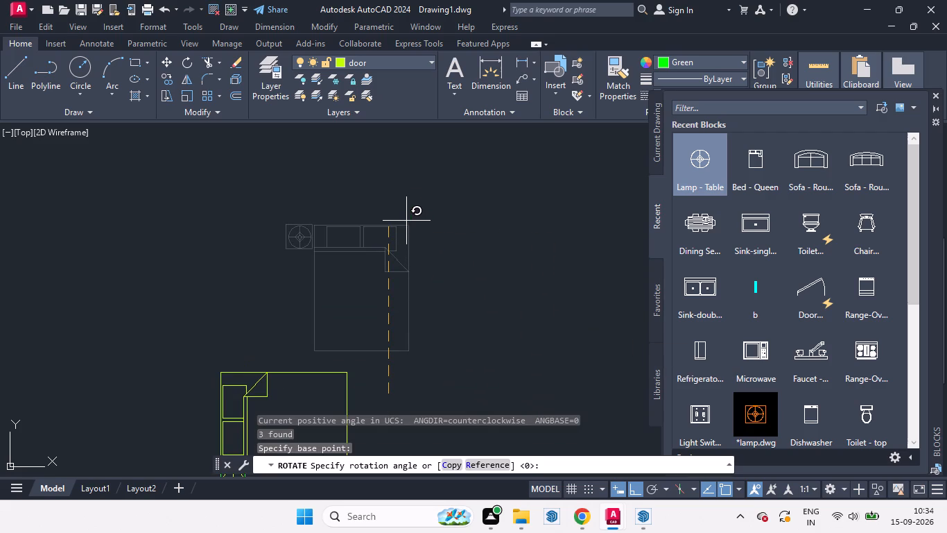
pyautogui.click(387, 175)
# Move the rotated bed group by its bedside table's southwest corner to the inner southwest corner of the southeast bedroom.
pyautogui.scroll(-2, 437, 228)
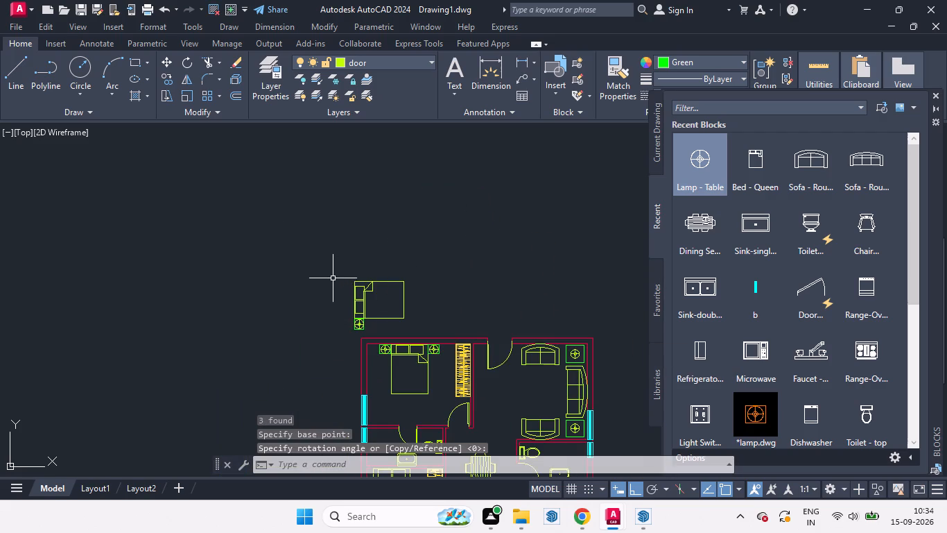
pyautogui.click(331, 266)
pyautogui.click(430, 330)
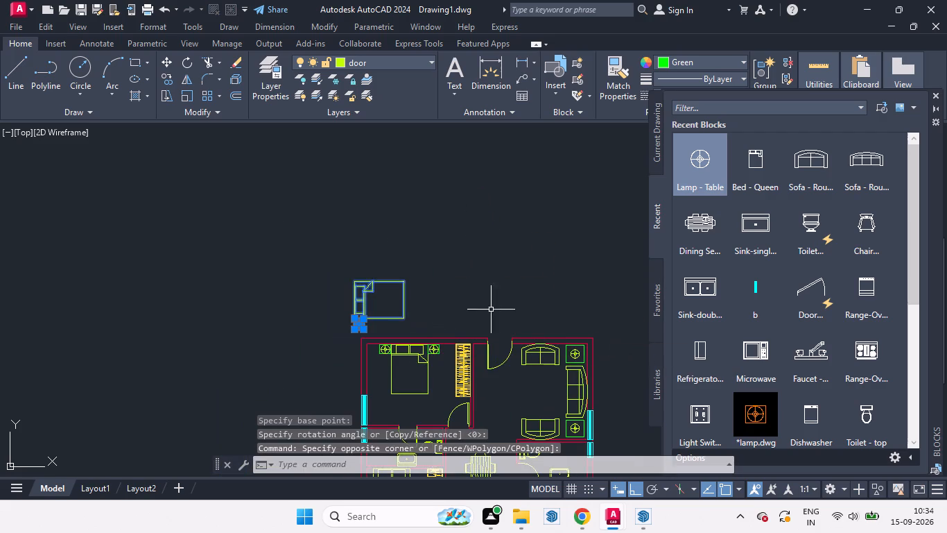
pyautogui.scroll(2, 435, 292)
pyautogui.scroll(-3, 446, 259)
pyautogui.scroll(3, 441, 282)
pyautogui.moveTo(449, 264); pyautogui.dragTo(482, 254, button='middle')
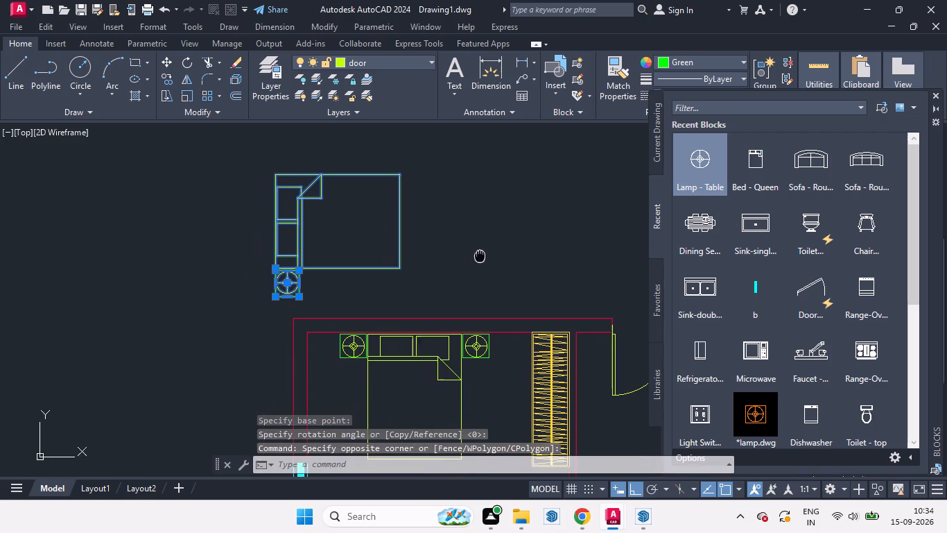
pyautogui.moveTo(482, 254); pyautogui.dragTo(483, 254, button='middle')
pyautogui.press('m')
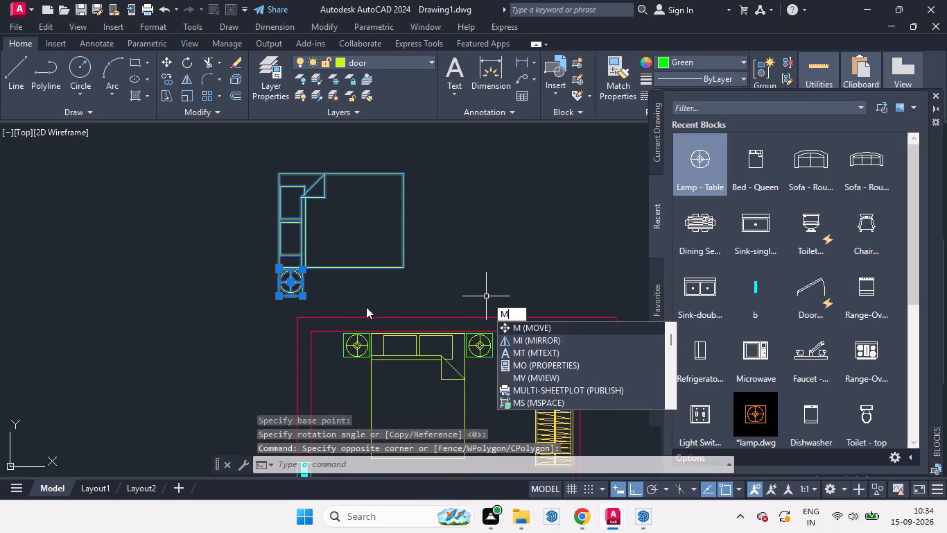
pyautogui.press('Return')
pyautogui.click(279, 298)
pyautogui.scroll(-6, 281, 303)
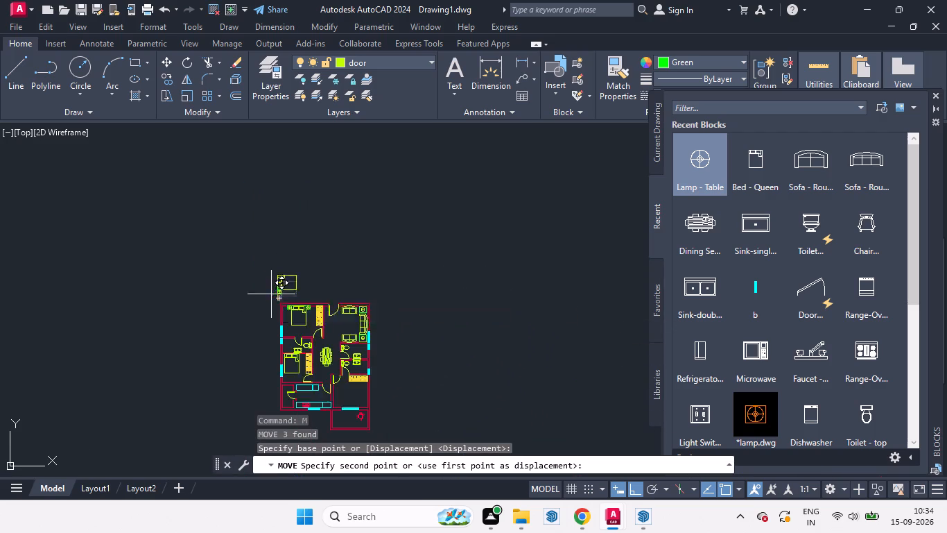
pyautogui.scroll(-2, 271, 292)
pyautogui.scroll(4, 286, 320)
pyautogui.scroll(4, 283, 247)
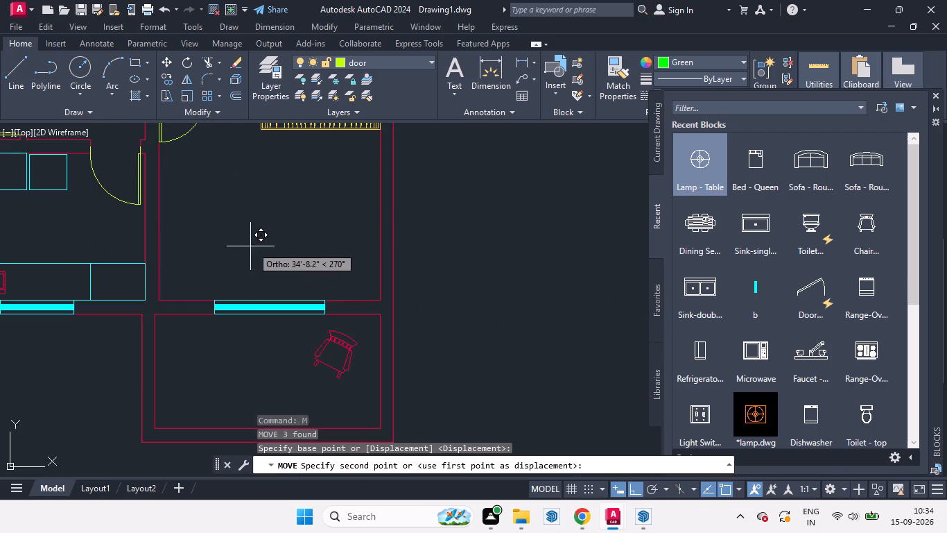
pyautogui.click(159, 298)
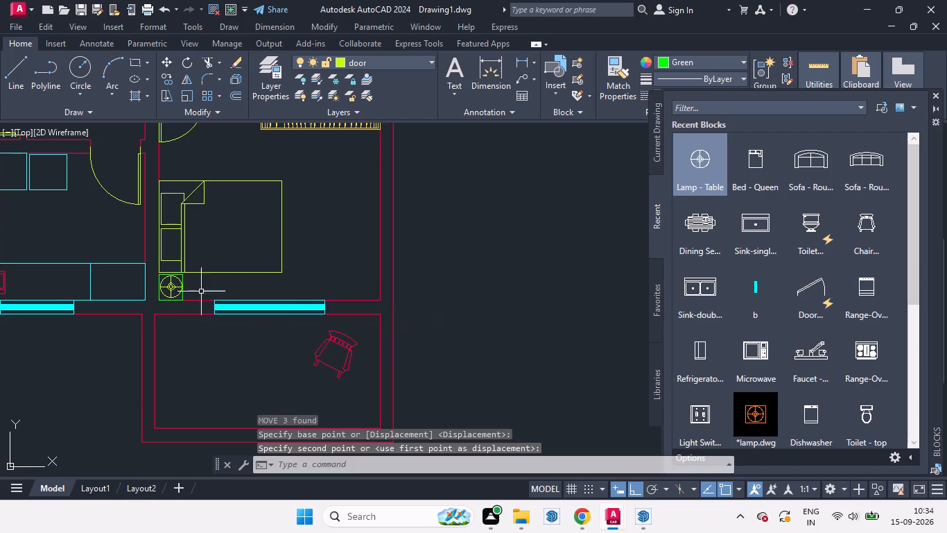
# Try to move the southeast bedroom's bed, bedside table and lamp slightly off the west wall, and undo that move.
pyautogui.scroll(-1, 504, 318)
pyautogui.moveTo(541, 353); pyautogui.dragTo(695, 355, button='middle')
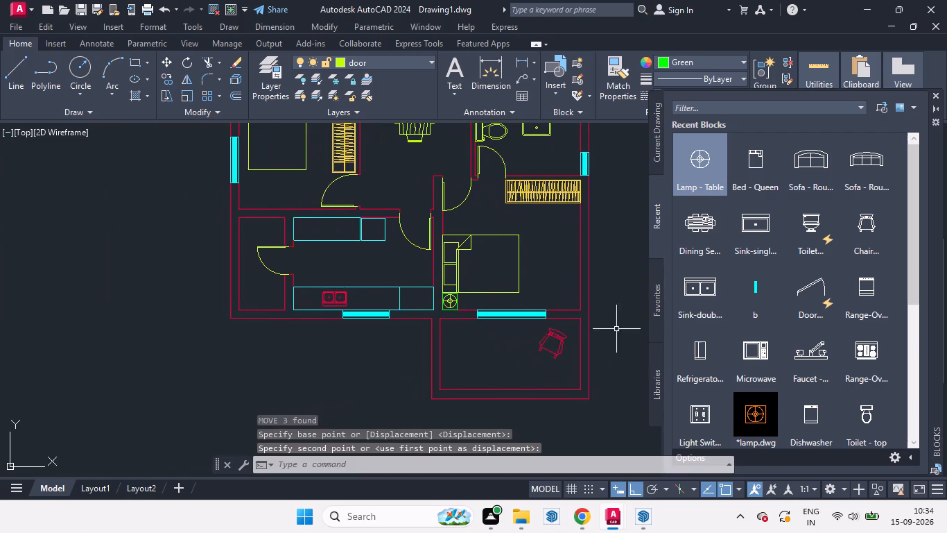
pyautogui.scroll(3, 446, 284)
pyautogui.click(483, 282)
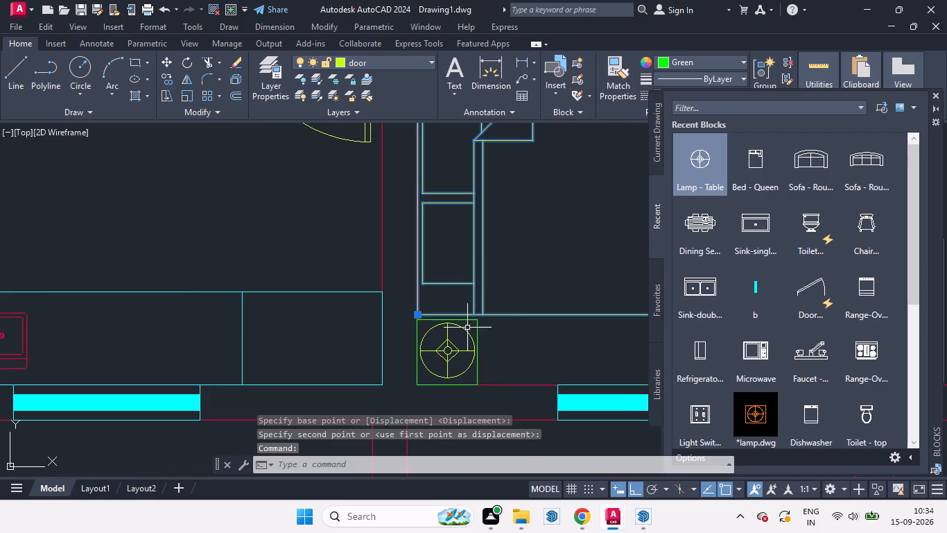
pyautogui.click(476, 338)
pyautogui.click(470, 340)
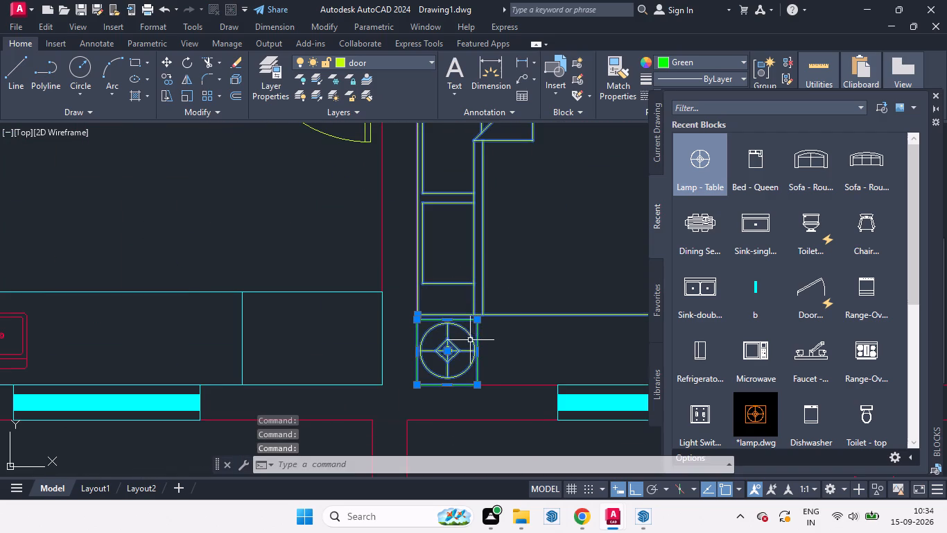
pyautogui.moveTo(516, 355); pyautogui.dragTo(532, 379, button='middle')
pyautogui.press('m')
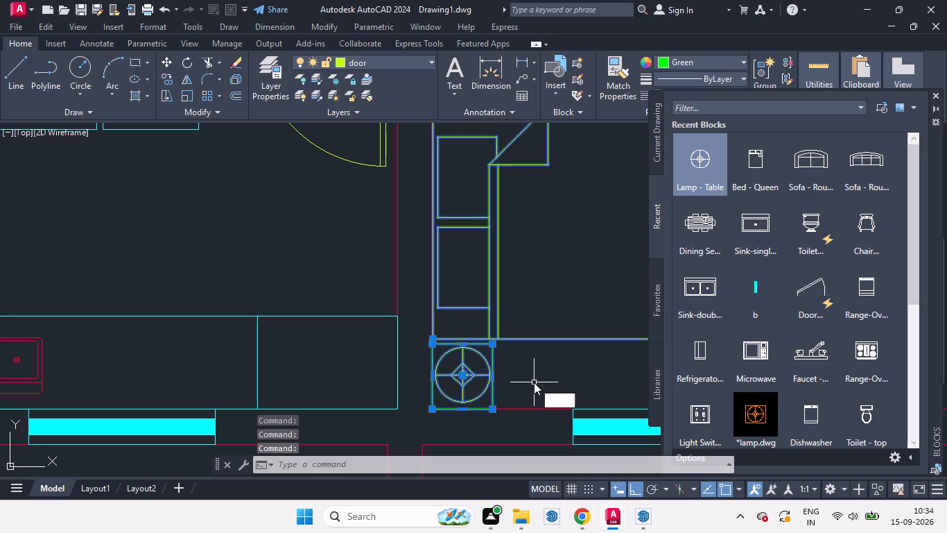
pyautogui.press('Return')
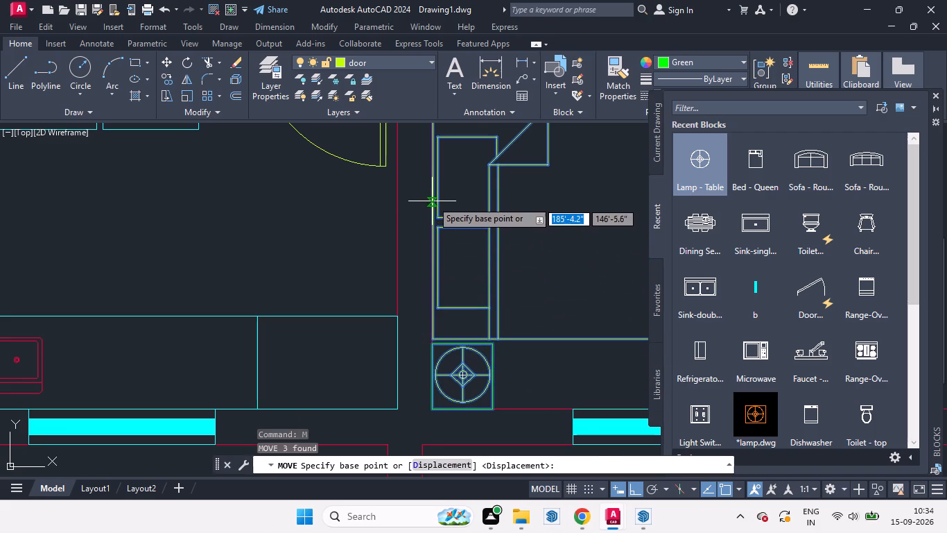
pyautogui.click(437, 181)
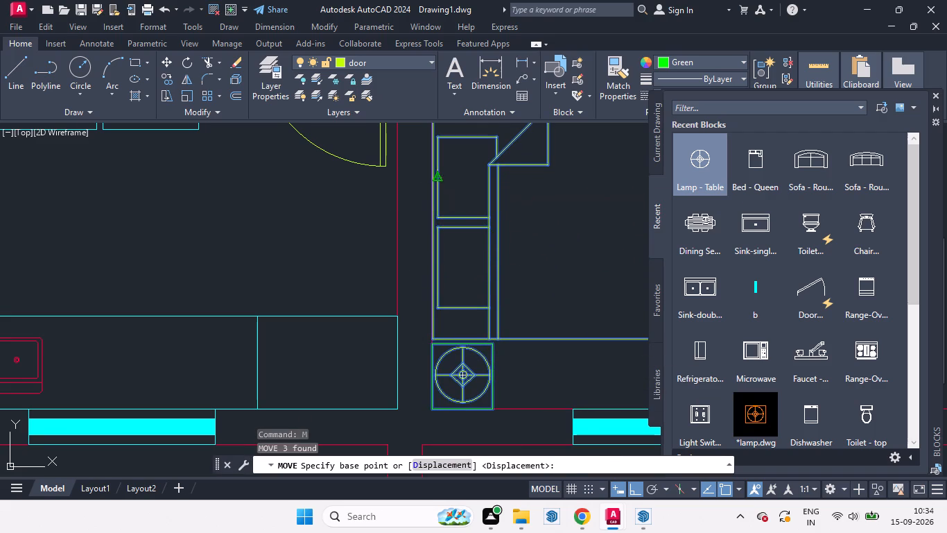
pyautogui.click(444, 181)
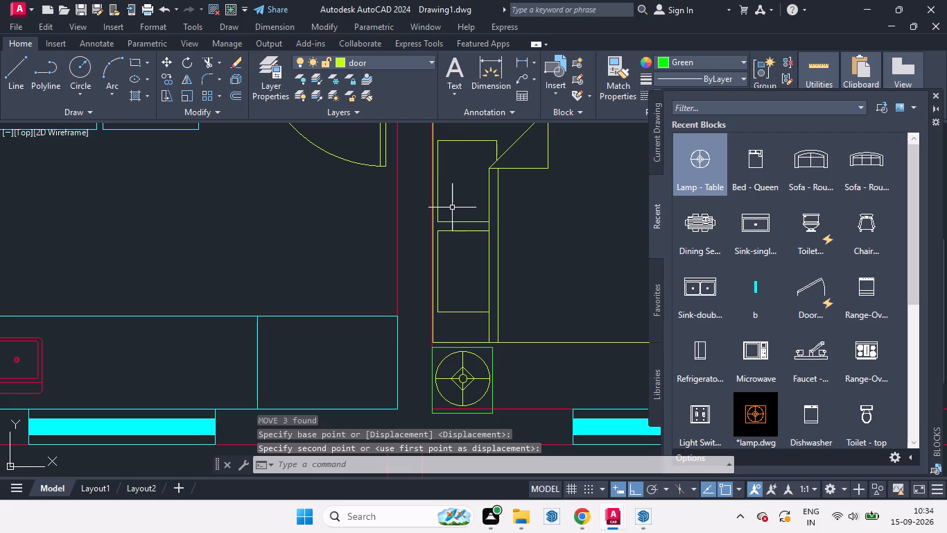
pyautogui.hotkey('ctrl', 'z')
# Move the southeast bedroom's bed, bedside table and lamp about 1" east off the west wall.
pyautogui.click(442, 215)
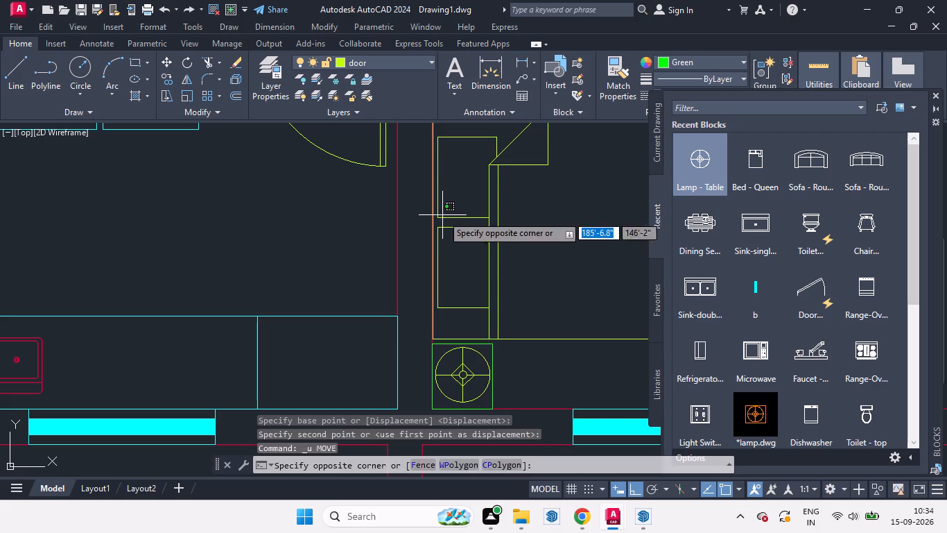
pyautogui.click(451, 224)
pyautogui.click(450, 219)
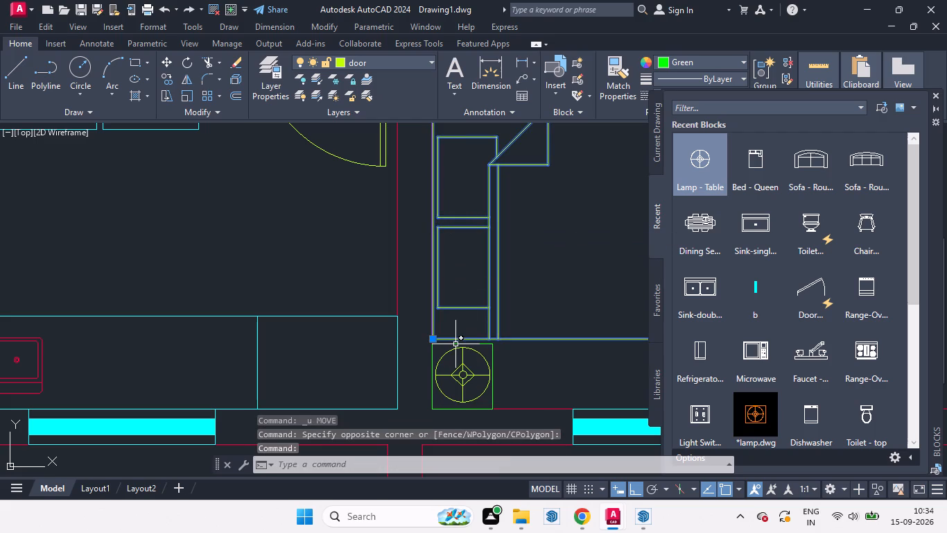
pyautogui.click(457, 344)
pyautogui.click(455, 348)
pyautogui.moveTo(484, 332); pyautogui.dragTo(502, 331, button='middle')
pyautogui.press('m')
pyautogui.press('Return')
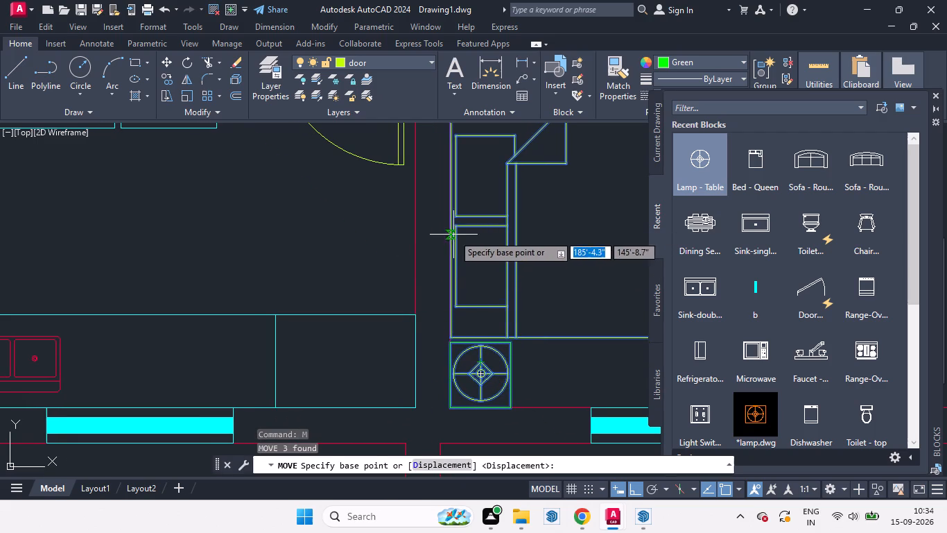
pyautogui.scroll(3, 453, 228)
pyautogui.click(440, 206)
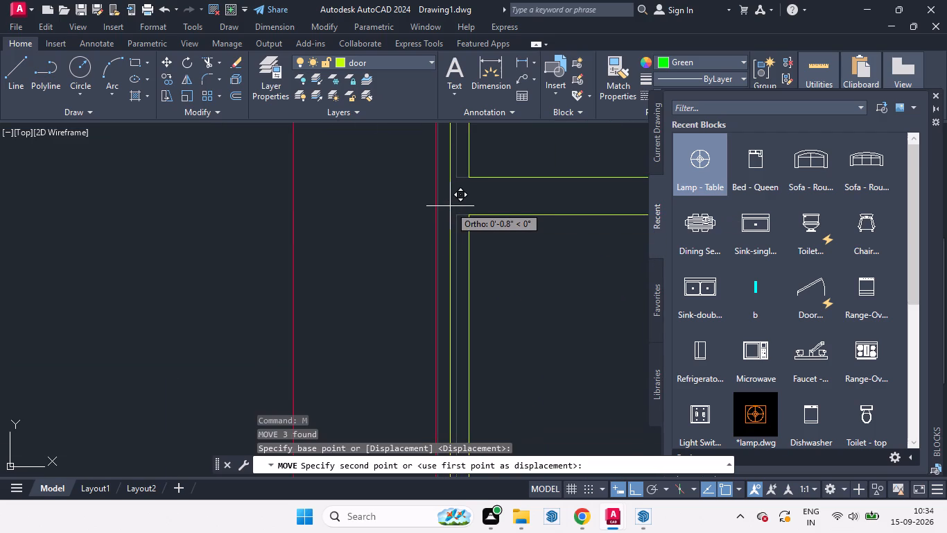
pyautogui.scroll(2, 452, 206)
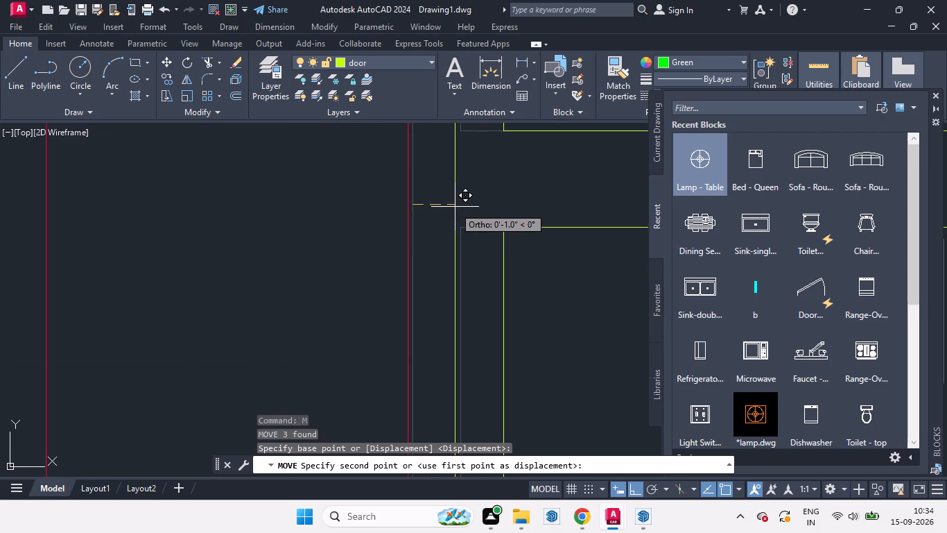
pyautogui.click(461, 207)
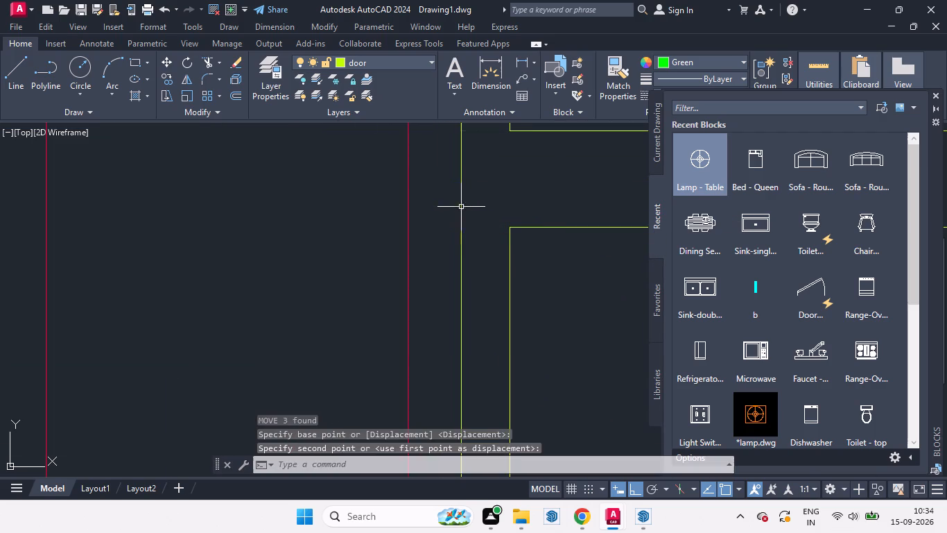
pyautogui.scroll(-7, 448, 223)
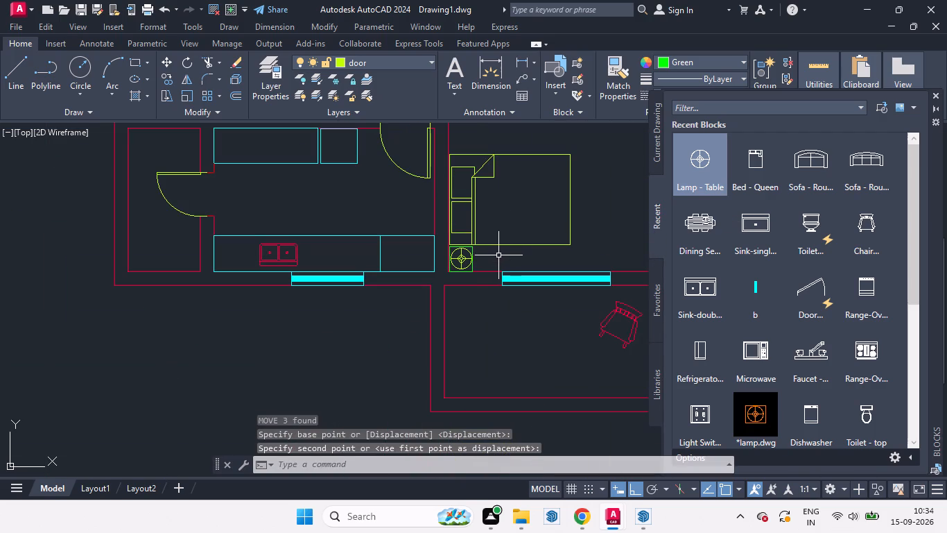
# Move the queen bed in the middle west bedroom slightly south, off the bedroom's north wall.
pyautogui.scroll(-3, 483, 318)
pyautogui.scroll(2, 432, 141)
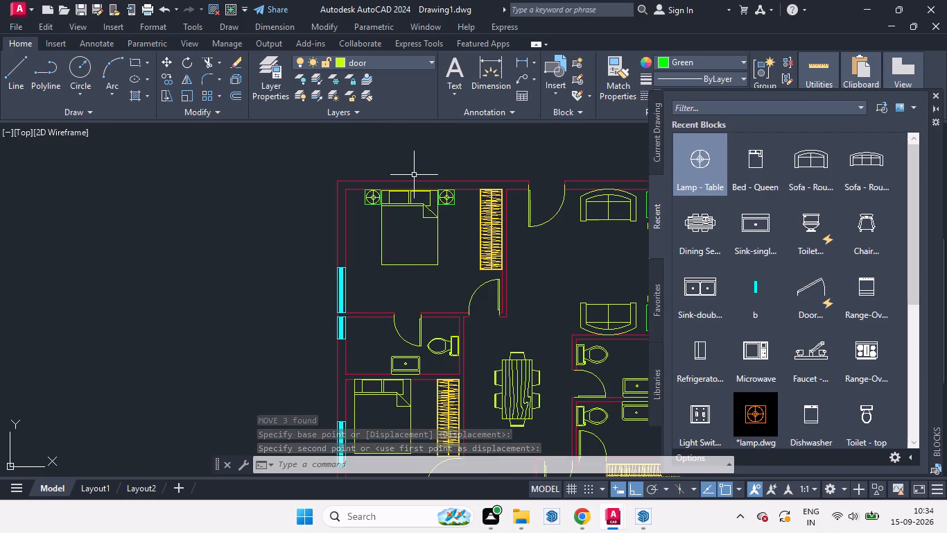
pyautogui.scroll(-1, 403, 131)
pyautogui.scroll(4, 372, 302)
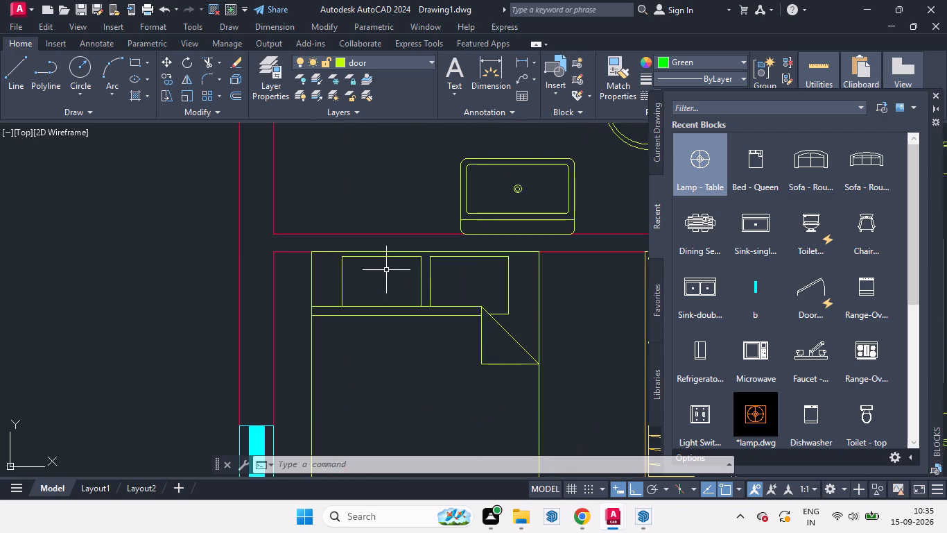
pyautogui.scroll(2, 328, 251)
pyautogui.click(379, 262)
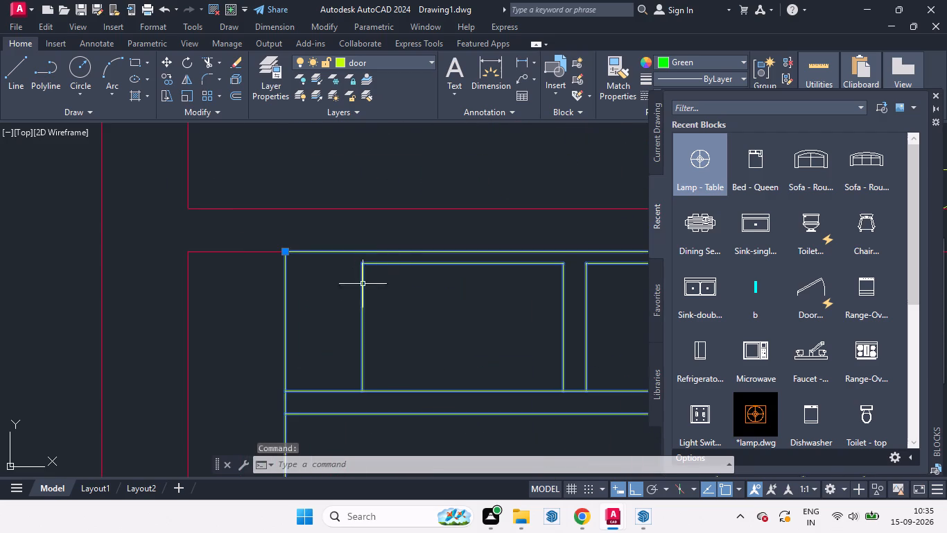
pyautogui.scroll(-2, 334, 314)
pyautogui.press('m')
pyautogui.press('Return')
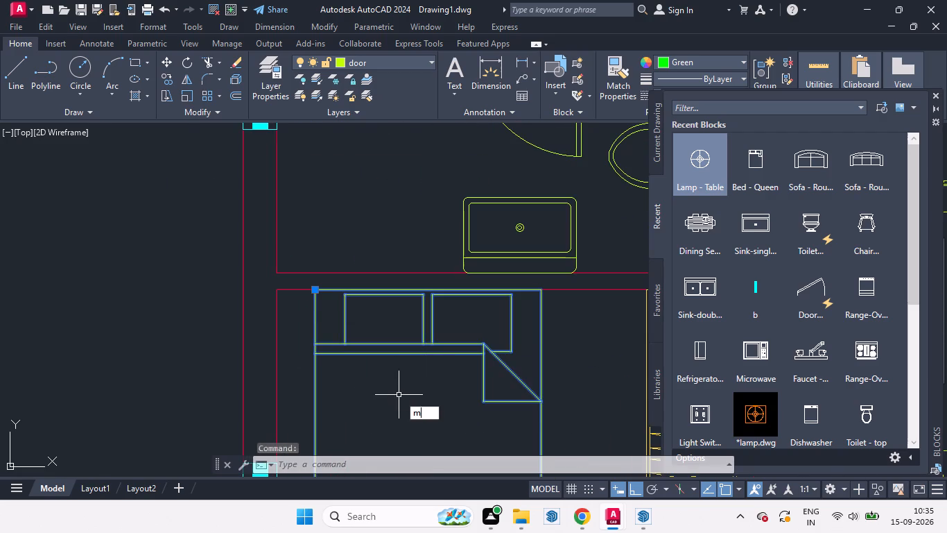
pyautogui.scroll(1, 423, 298)
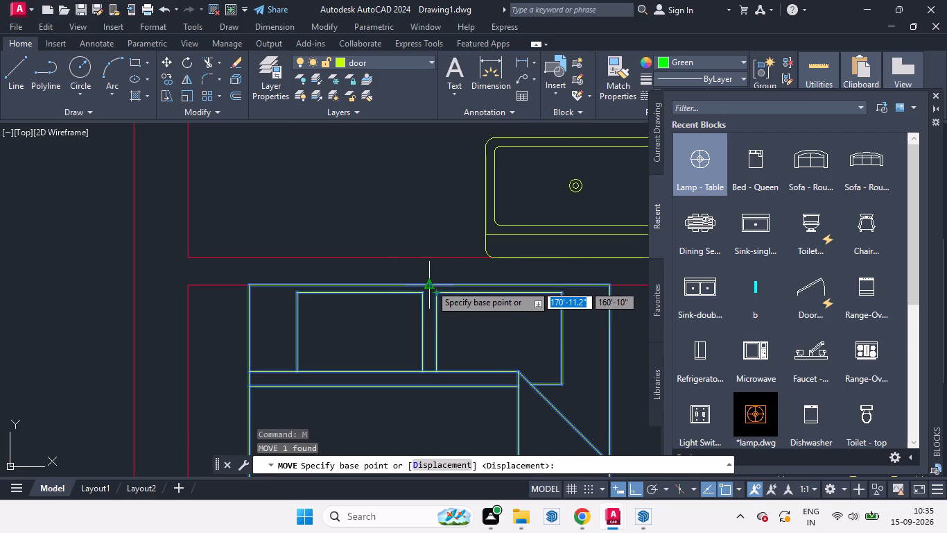
pyautogui.click(431, 285)
pyautogui.scroll(3, 430, 298)
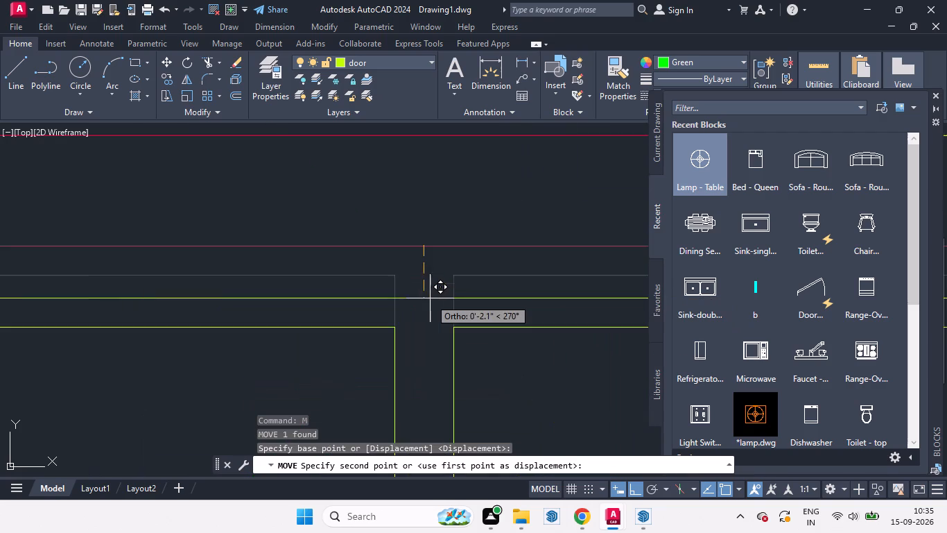
pyautogui.click(432, 281)
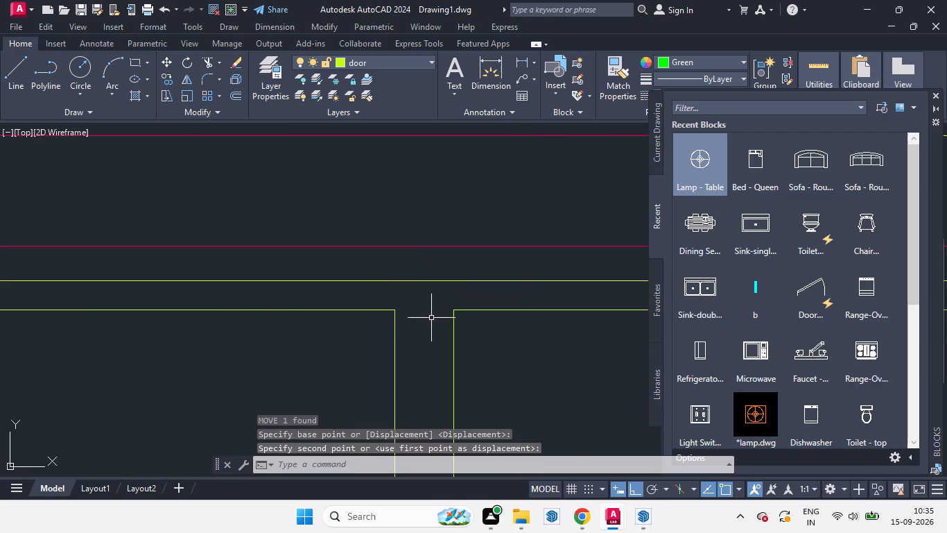
# Insert the four-burner Range-Oven block in the empty space east of the floor plan.
pyautogui.scroll(-4, 431, 317)
pyautogui.scroll(-6, 426, 236)
pyautogui.moveTo(467, 299); pyautogui.dragTo(413, 327, button='middle')
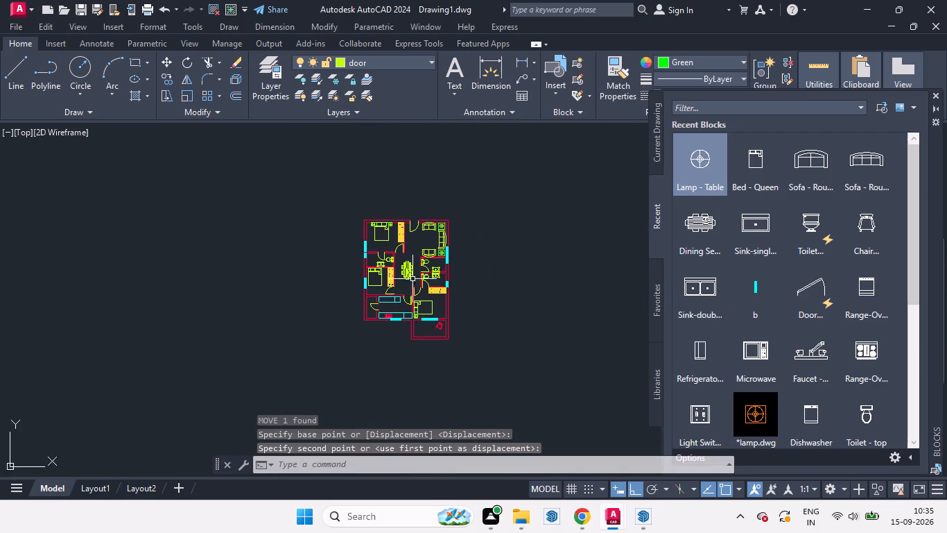
pyautogui.scroll(2, 410, 241)
pyautogui.moveTo(427, 267); pyautogui.dragTo(400, 214, button='middle')
pyautogui.moveTo(494, 330); pyautogui.dragTo(455, 284, button='middle')
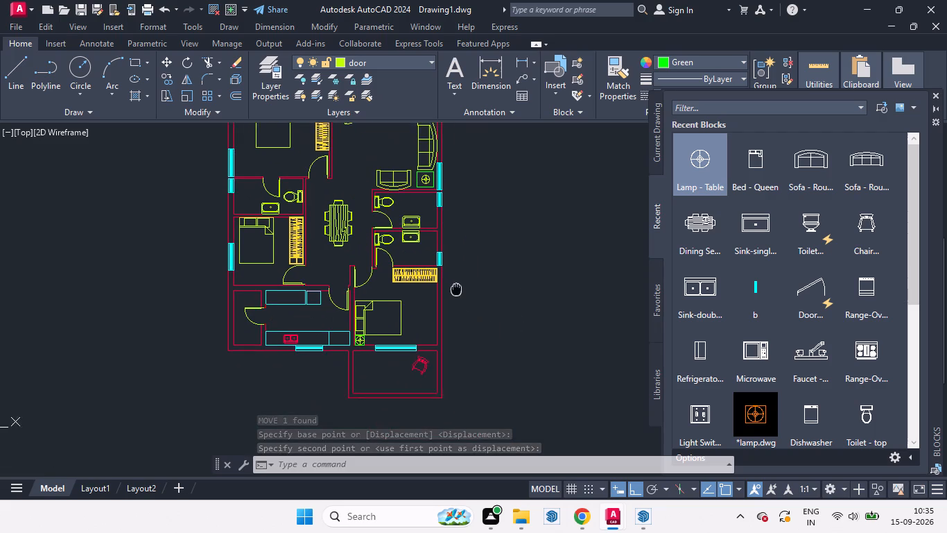
pyautogui.moveTo(455, 284); pyautogui.dragTo(461, 265, button='middle')
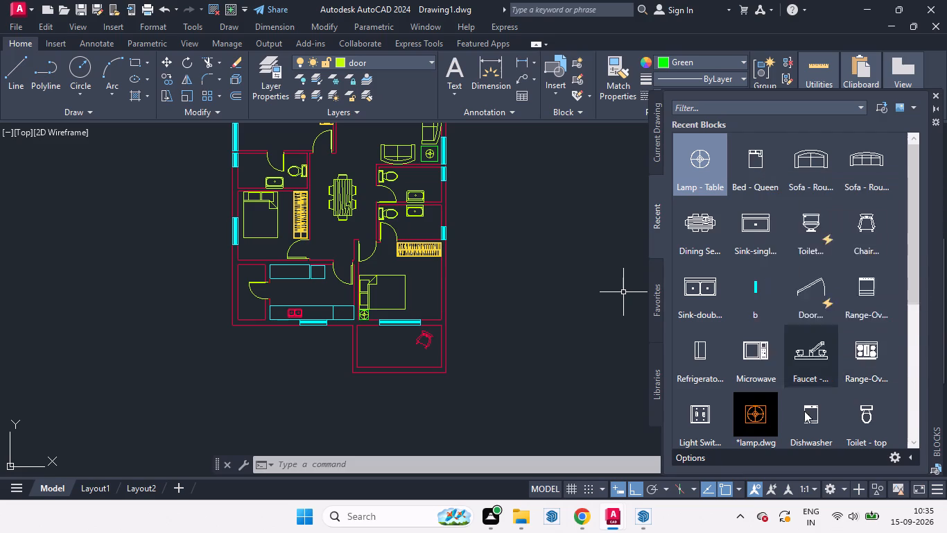
pyautogui.moveTo(865, 350); pyautogui.dragTo(702, 346)
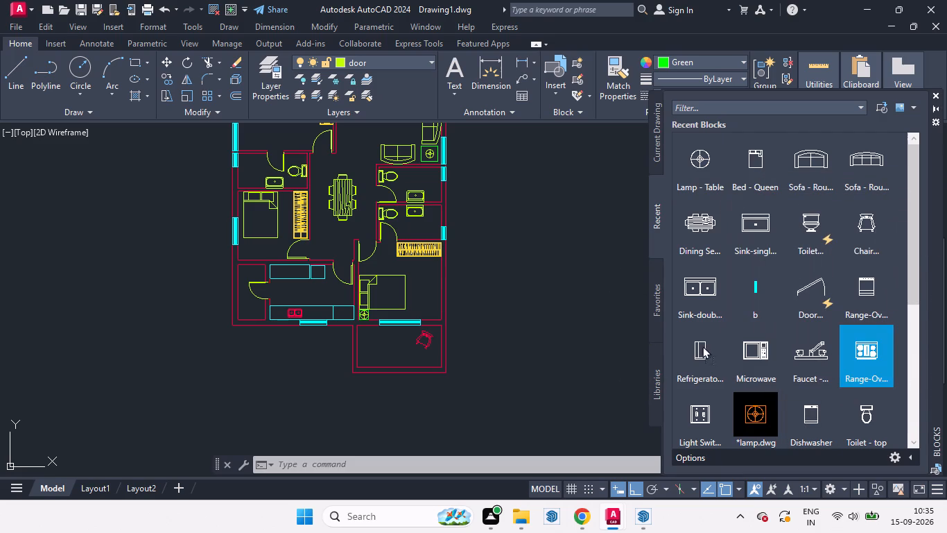
pyautogui.moveTo(702, 346); pyautogui.dragTo(512, 312)
pyautogui.click(523, 318)
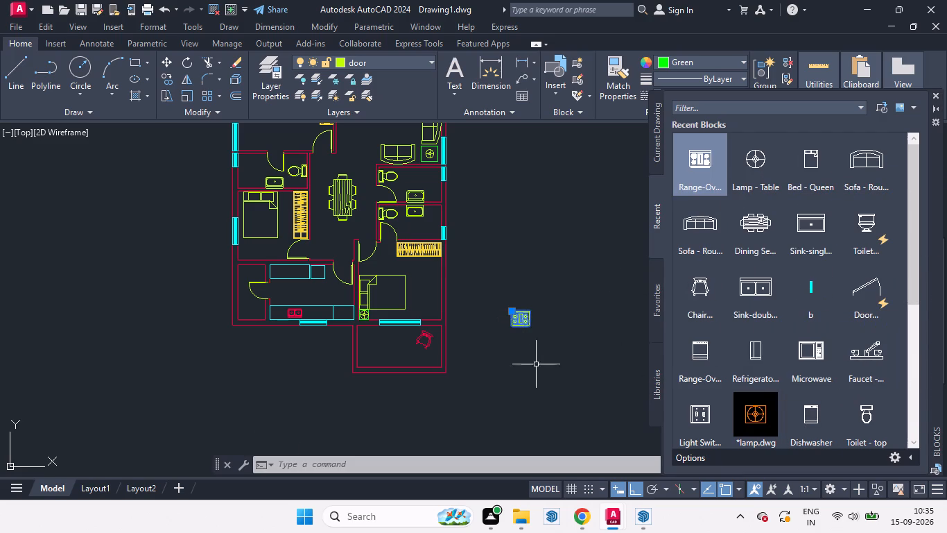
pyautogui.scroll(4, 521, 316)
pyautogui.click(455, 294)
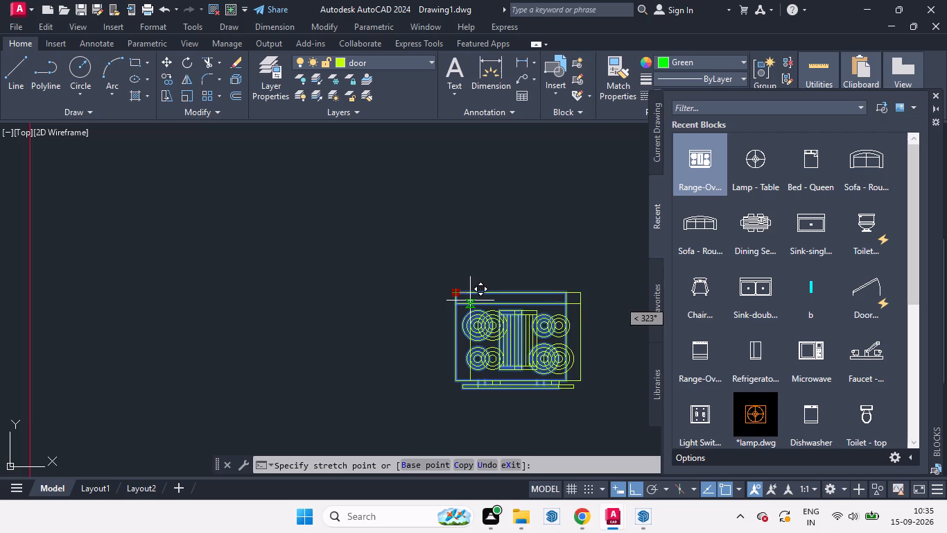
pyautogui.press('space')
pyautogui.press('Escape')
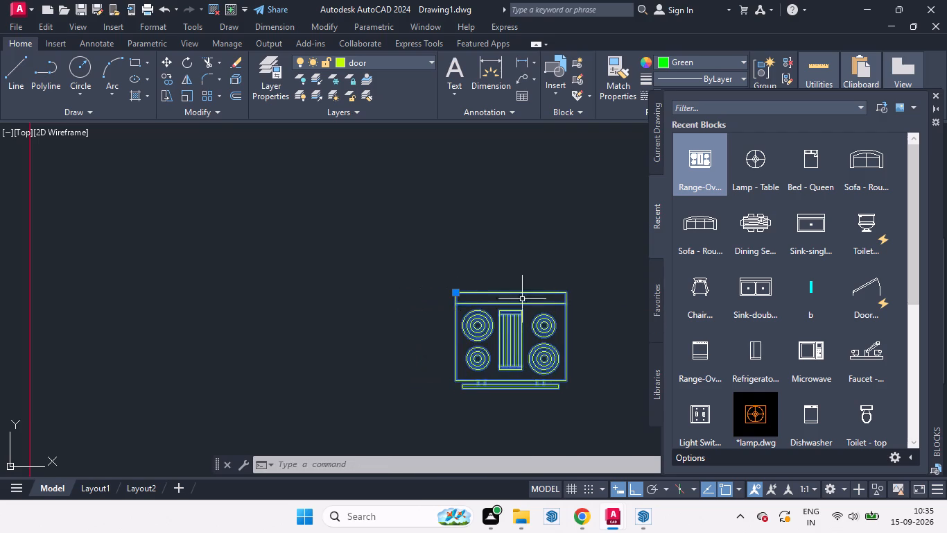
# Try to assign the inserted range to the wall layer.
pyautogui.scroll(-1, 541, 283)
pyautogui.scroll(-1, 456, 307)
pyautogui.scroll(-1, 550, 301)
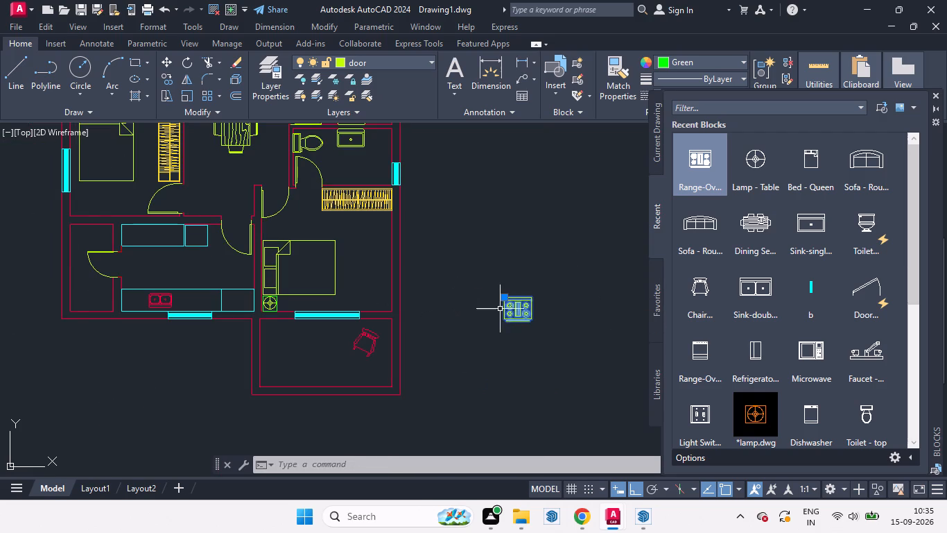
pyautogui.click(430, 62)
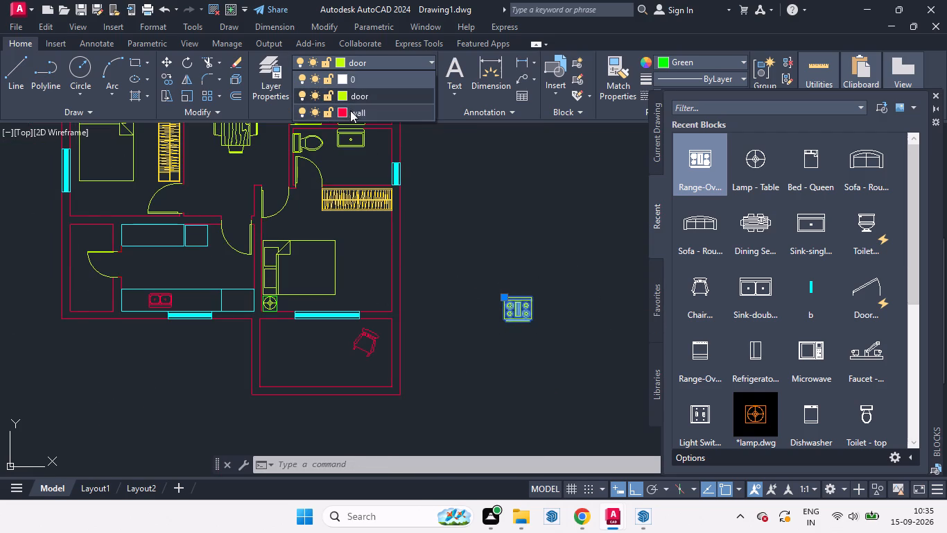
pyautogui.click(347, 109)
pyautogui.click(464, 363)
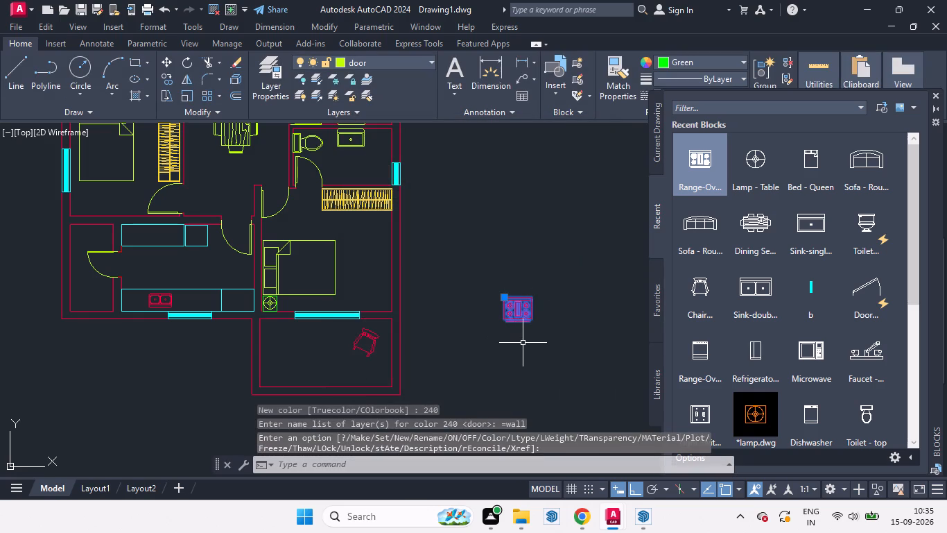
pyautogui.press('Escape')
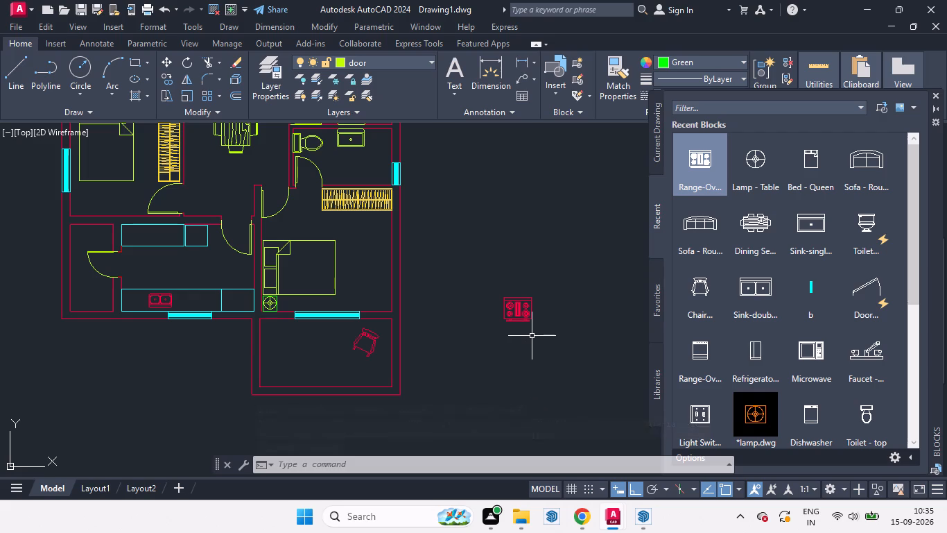
# Move the range by its north edge onto the north edge of the kitchen's south counter, just east of the double sink.
pyautogui.press('m')
pyautogui.press('Return')
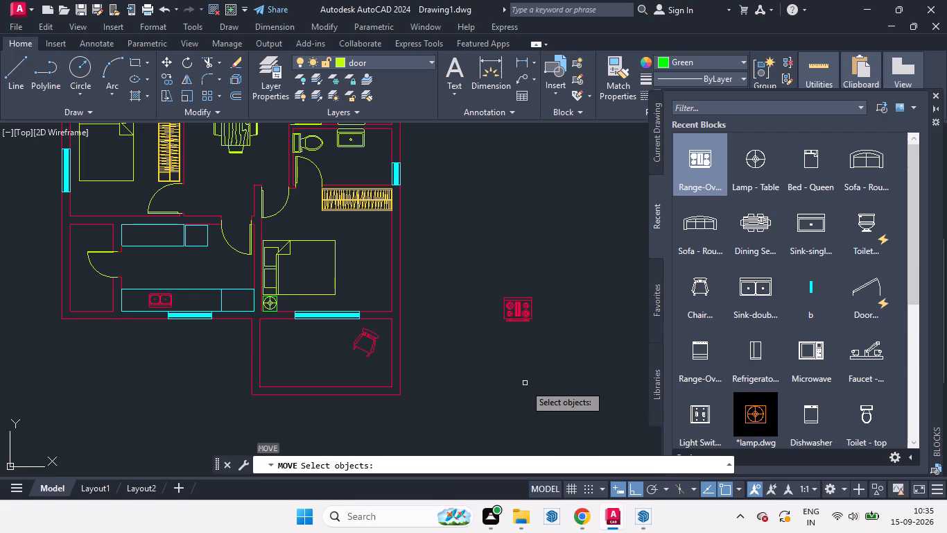
pyautogui.click(471, 272)
pyautogui.click(547, 363)
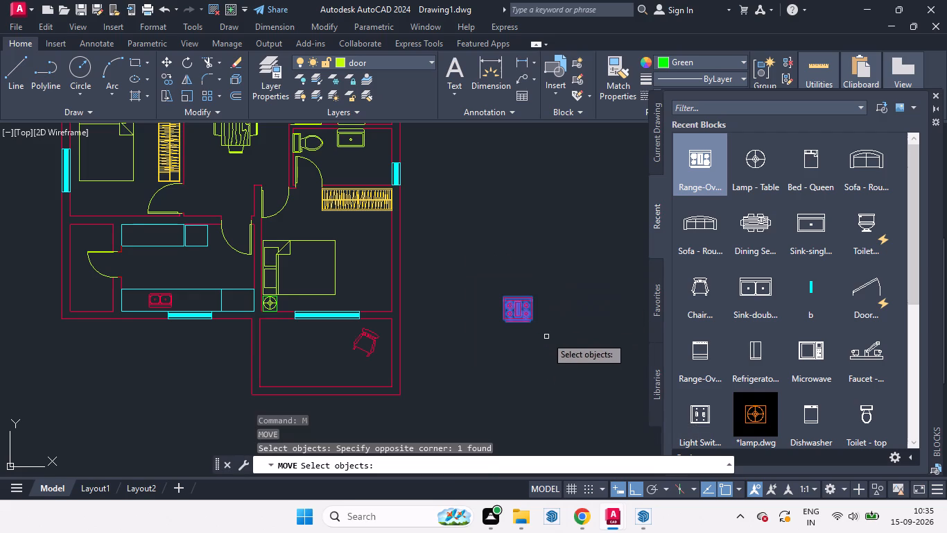
pyautogui.press('Return')
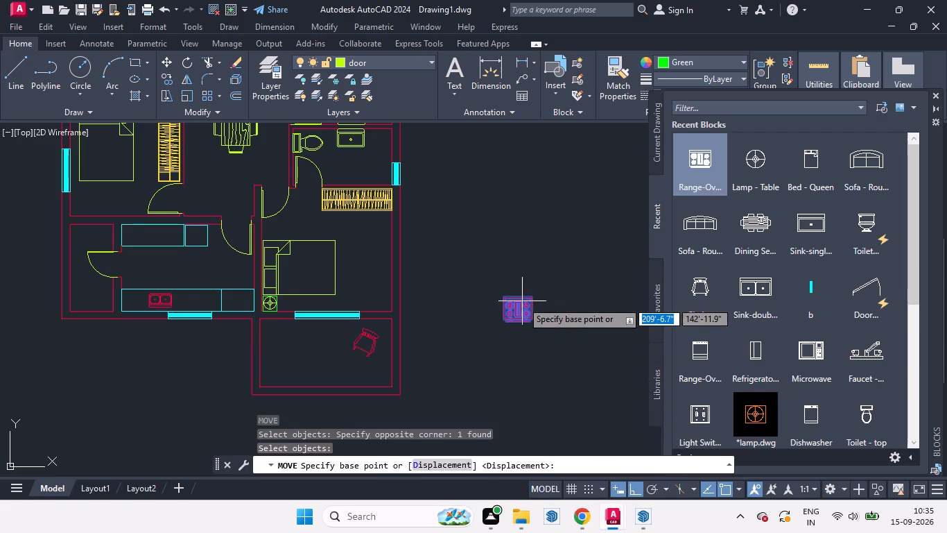
pyautogui.click(514, 294)
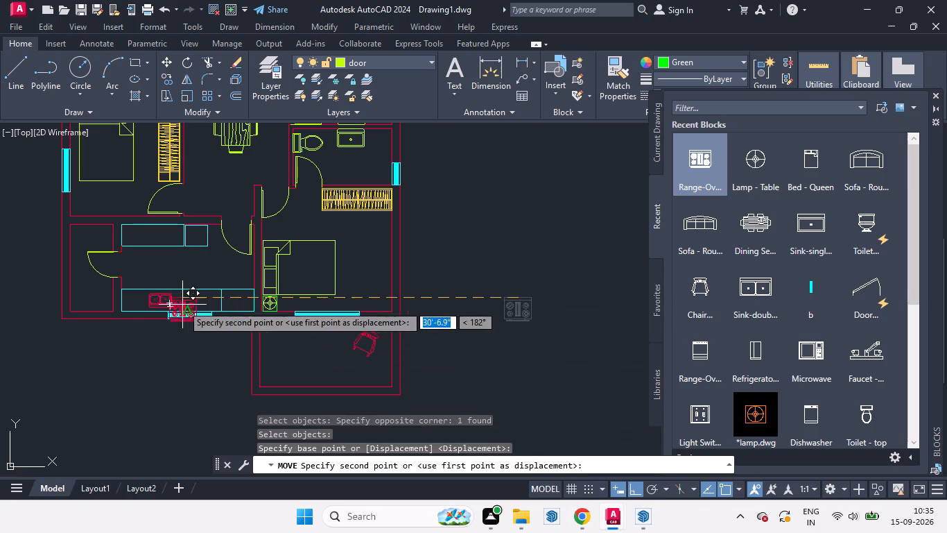
pyautogui.scroll(2, 182, 305)
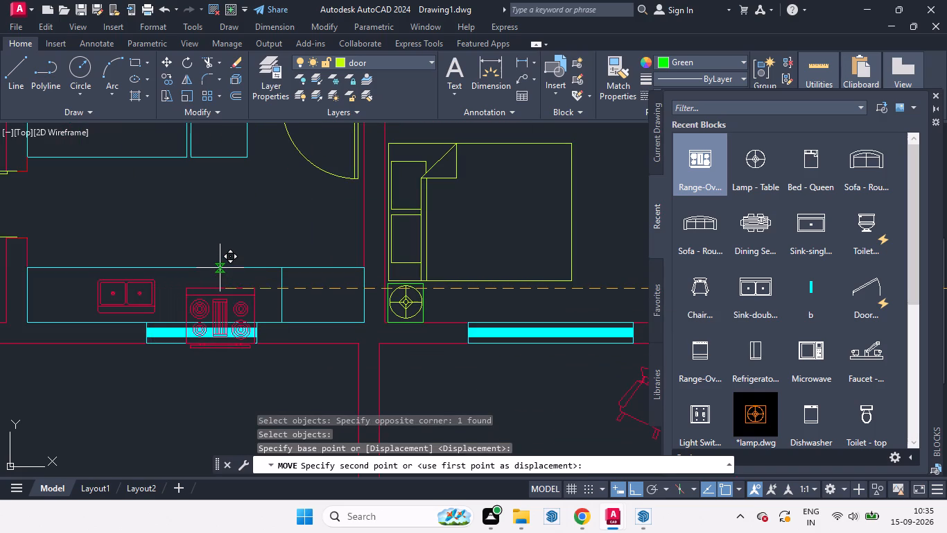
pyautogui.click(220, 268)
# Assign the range on the kitchen counter to the wall layer.
pyautogui.scroll(-1, 299, 266)
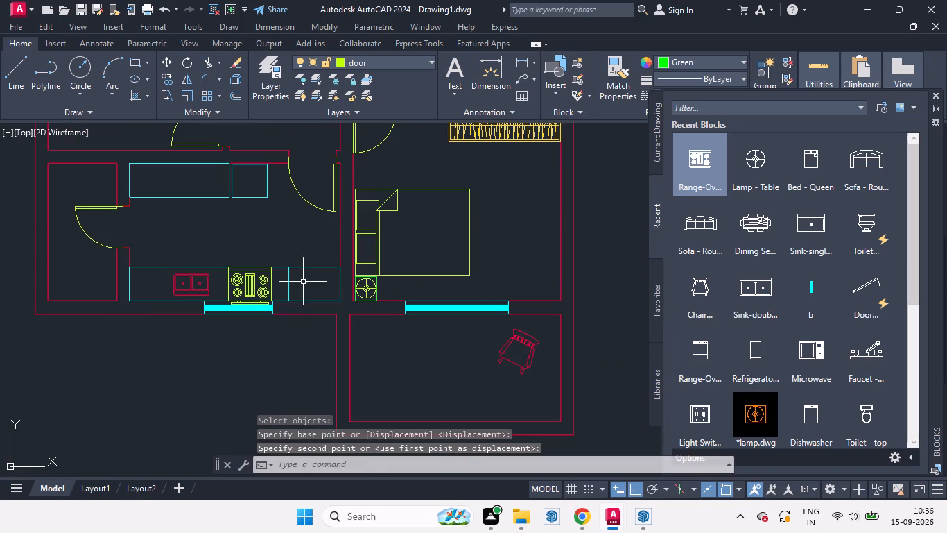
pyautogui.click(270, 285)
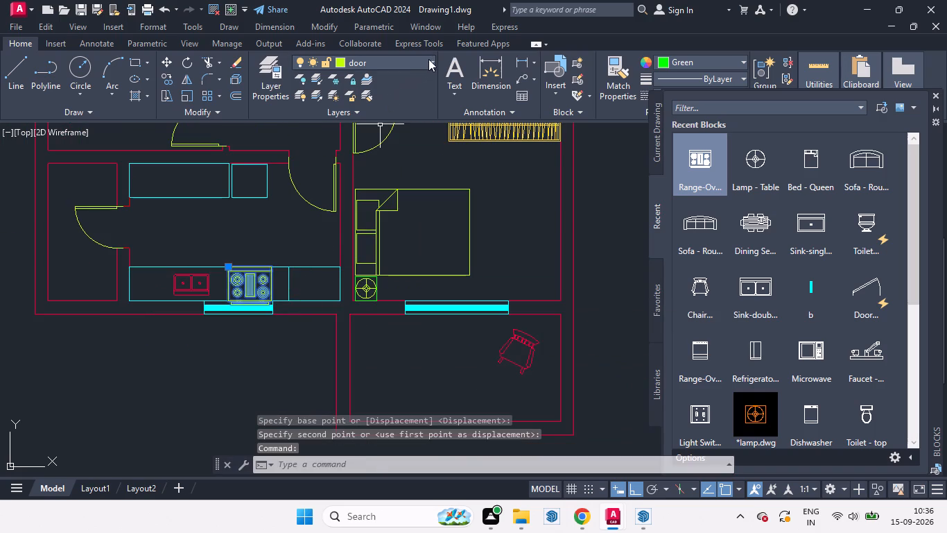
pyautogui.click(428, 59)
pyautogui.click(349, 110)
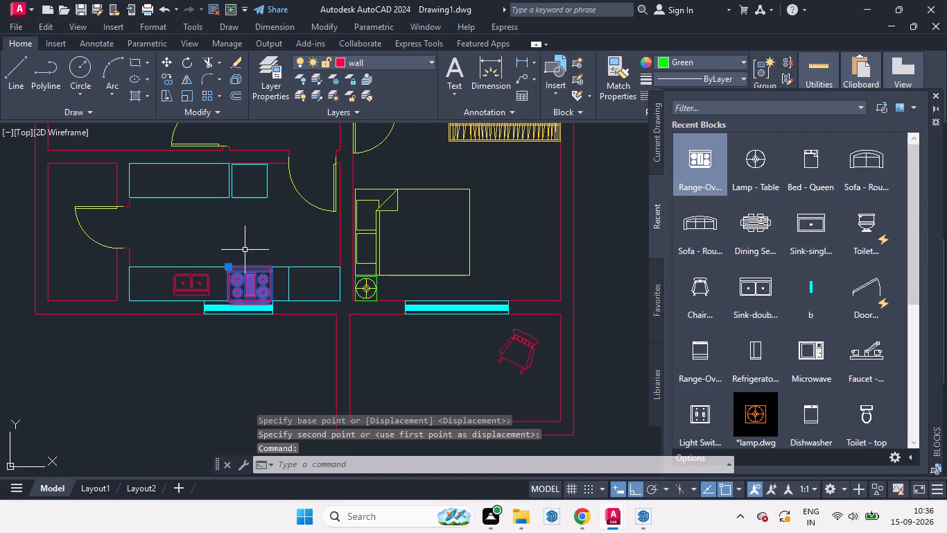
pyautogui.press('Escape')
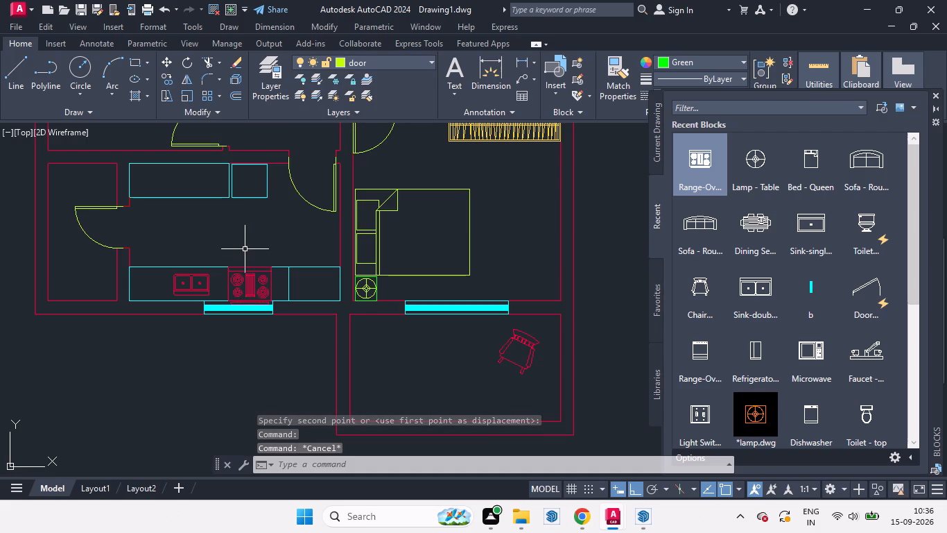
# Scale the range down slightly about its northwest corner to better fit the counter's depth.
pyautogui.scroll(-1, 272, 223)
pyautogui.scroll(2, 243, 269)
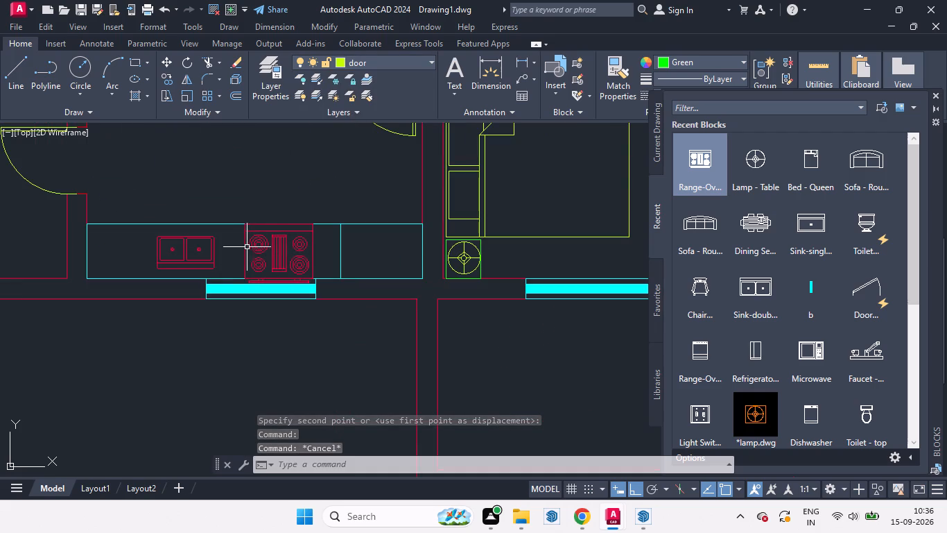
pyautogui.click(244, 246)
pyautogui.write('sc')
pyautogui.press('Return')
pyautogui.scroll(1, 248, 243)
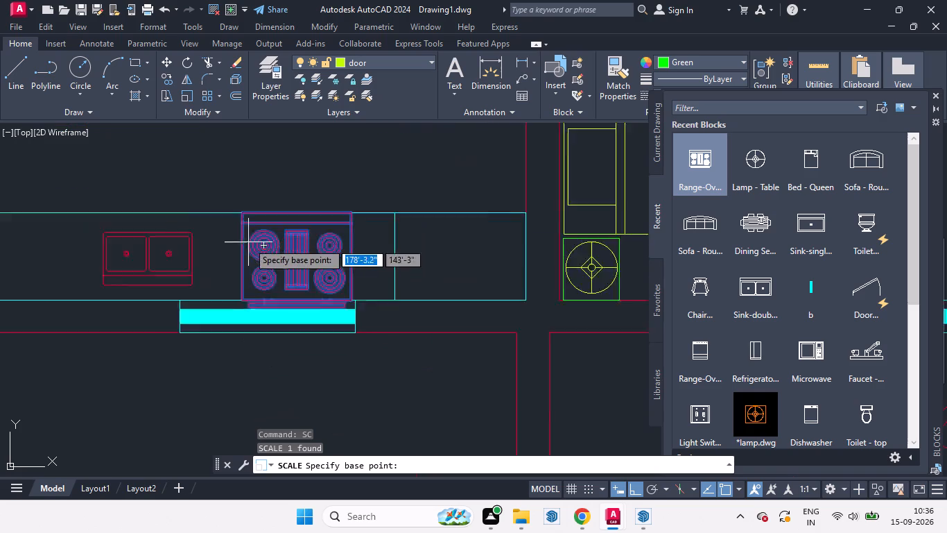
pyautogui.scroll(1, 248, 240)
pyautogui.click(238, 198)
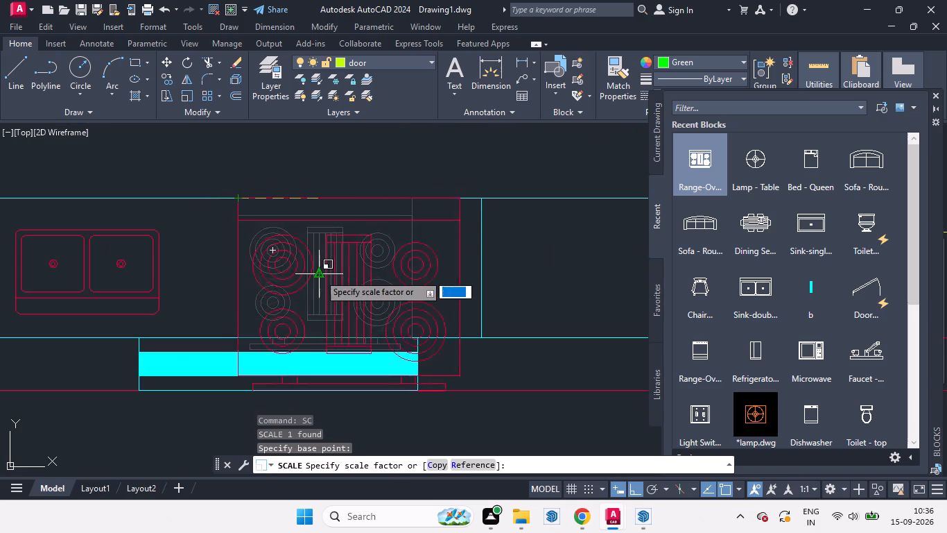
pyautogui.scroll(1, 319, 274)
pyautogui.scroll(-1, 322, 266)
pyautogui.scroll(3, 326, 262)
pyautogui.scroll(-2, 338, 246)
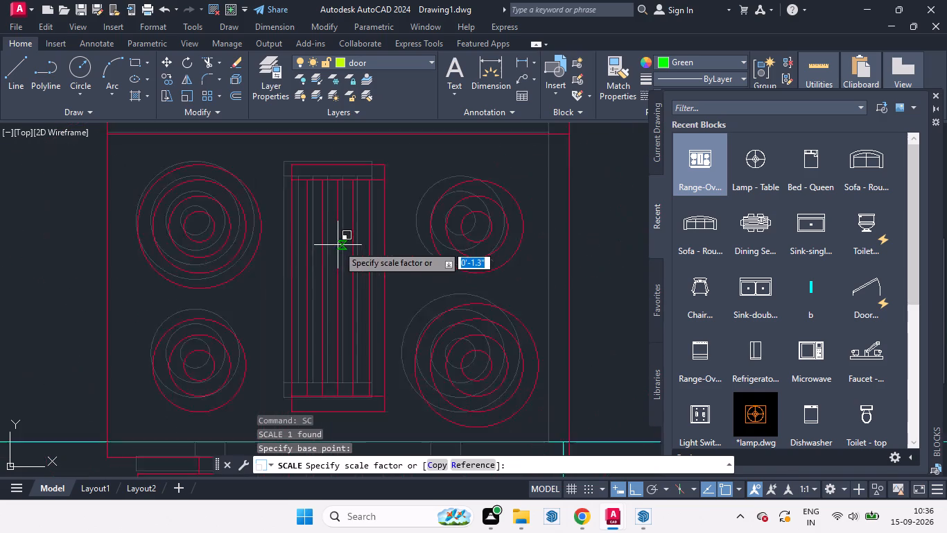
pyautogui.scroll(-2, 338, 244)
pyautogui.scroll(1, 323, 232)
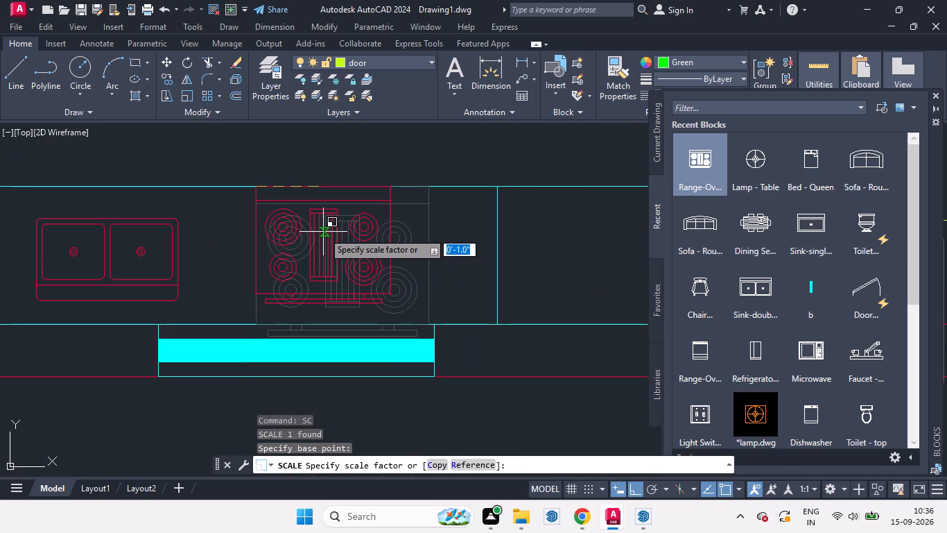
pyautogui.click(327, 232)
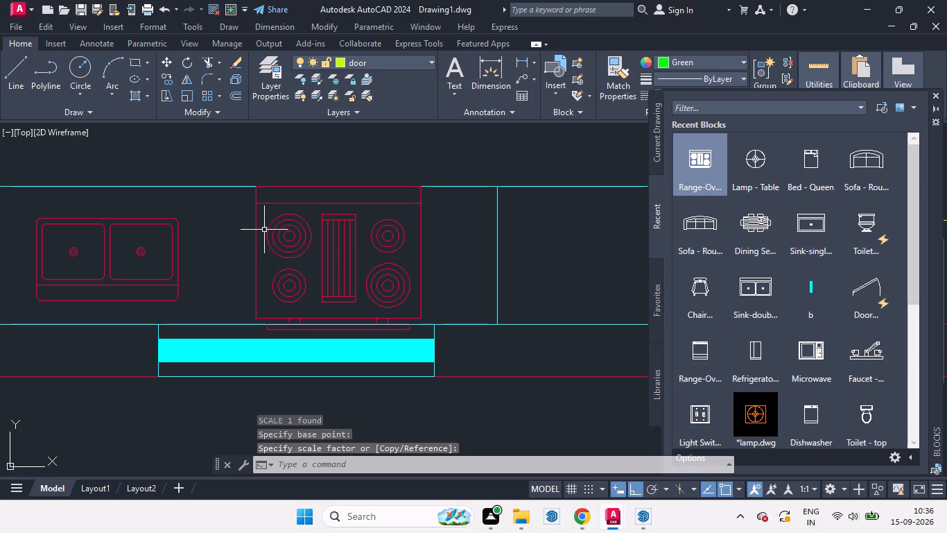
# Scale the kitchen range down by about 0.8 from its northwest corner so it fits within the counter's depth.
pyautogui.click(254, 229)
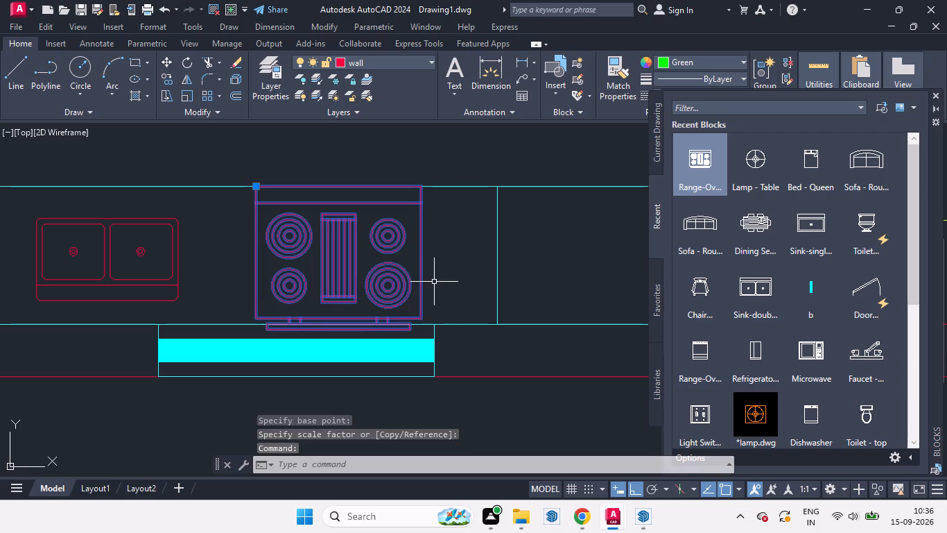
pyautogui.write('sc')
pyautogui.press('Return')
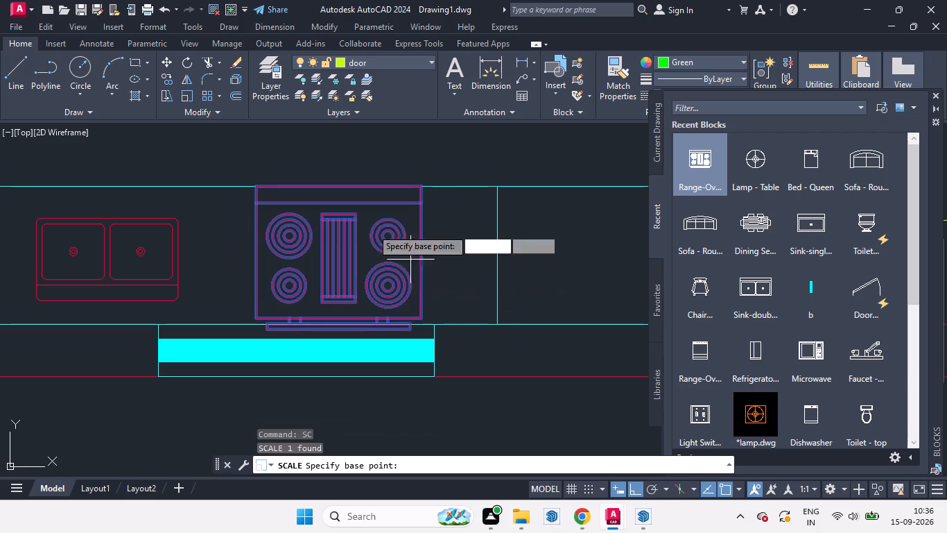
pyautogui.click(255, 184)
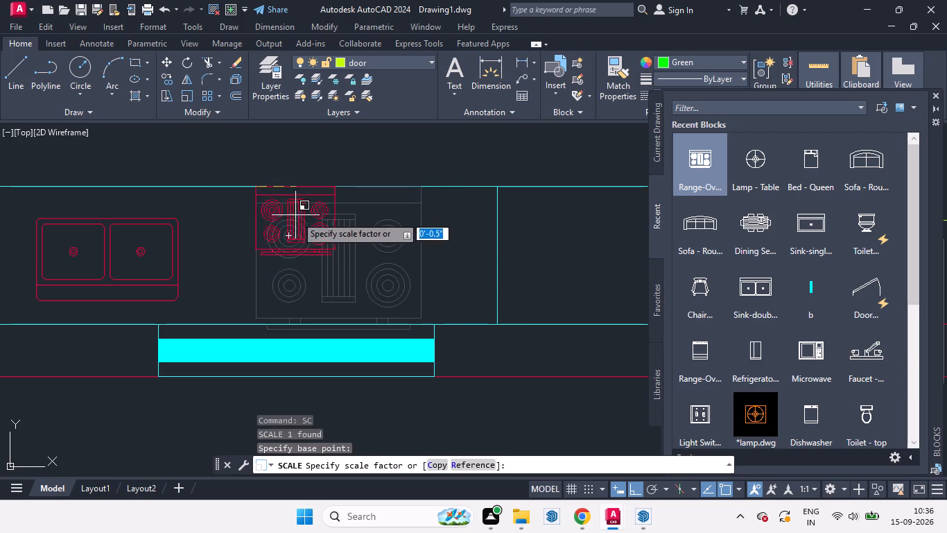
pyautogui.scroll(1, 298, 217)
pyautogui.scroll(-2, 305, 208)
pyautogui.scroll(4, 324, 229)
pyautogui.scroll(-3, 337, 201)
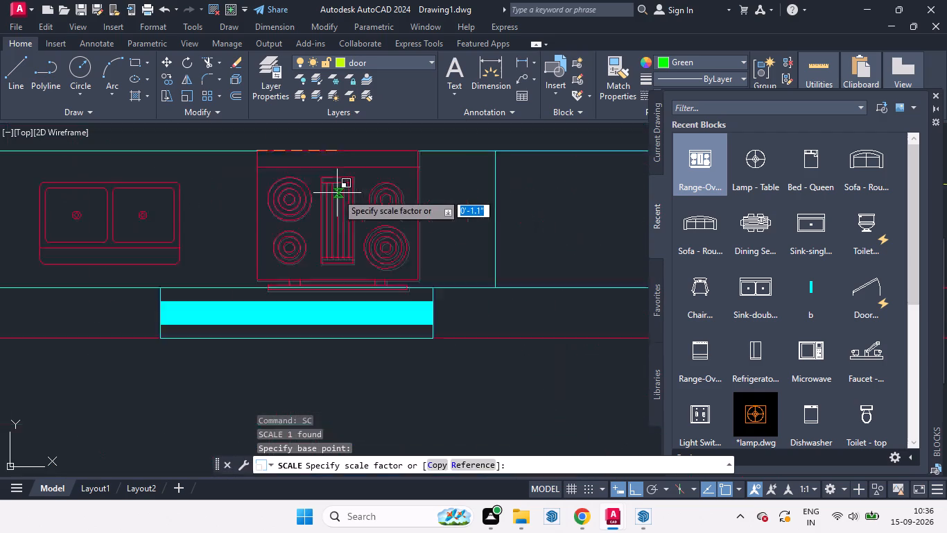
pyautogui.scroll(2, 302, 193)
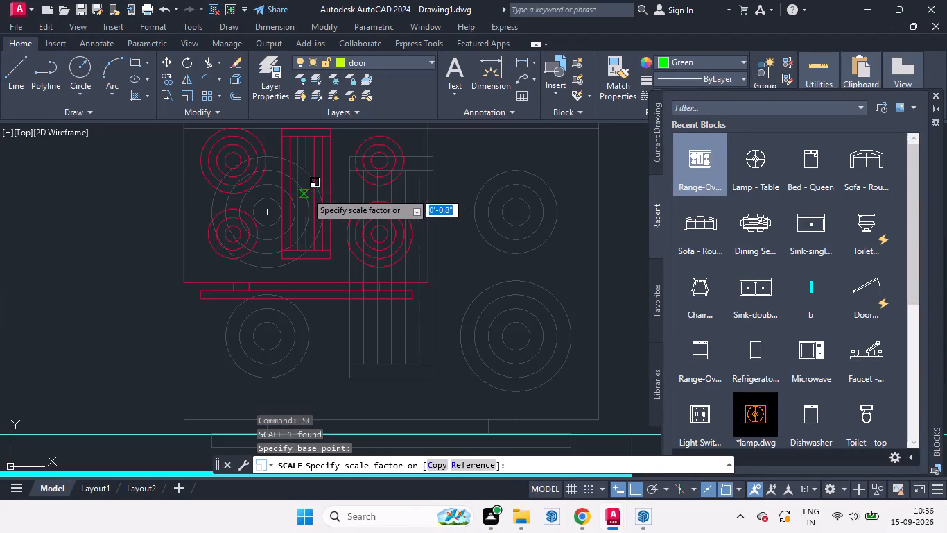
pyautogui.click(306, 192)
pyautogui.scroll(-3, 376, 230)
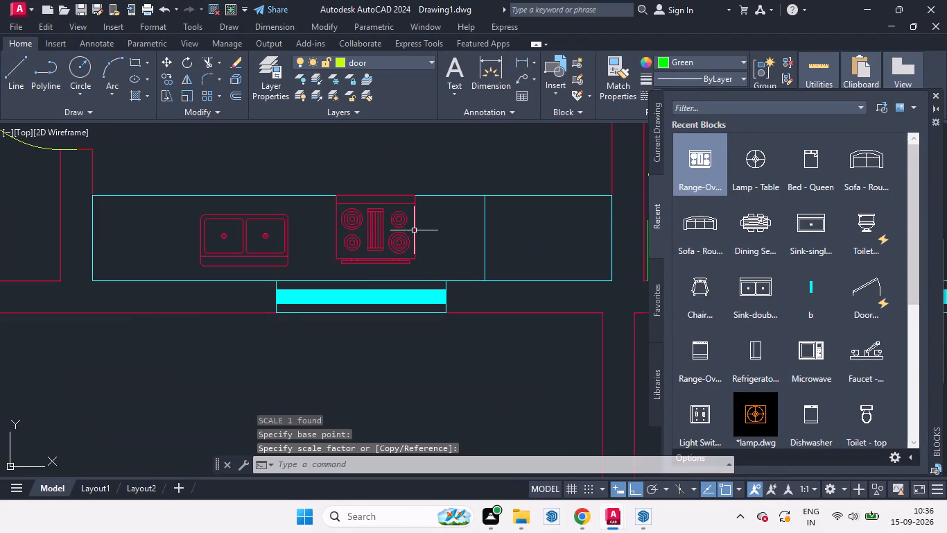
# Move the range straight south so its front handle sits near the counter's south edge.
pyautogui.click(414, 230)
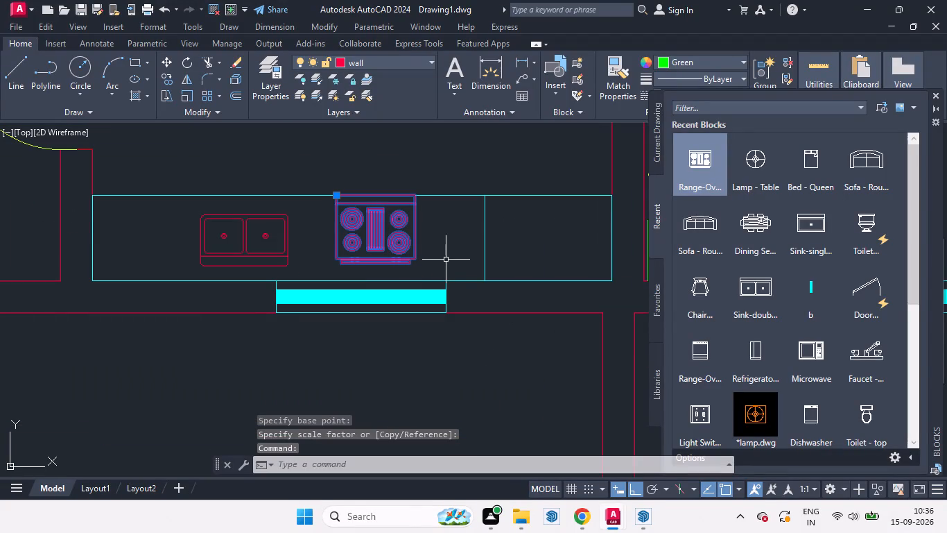
pyautogui.press('m')
pyautogui.press('Return')
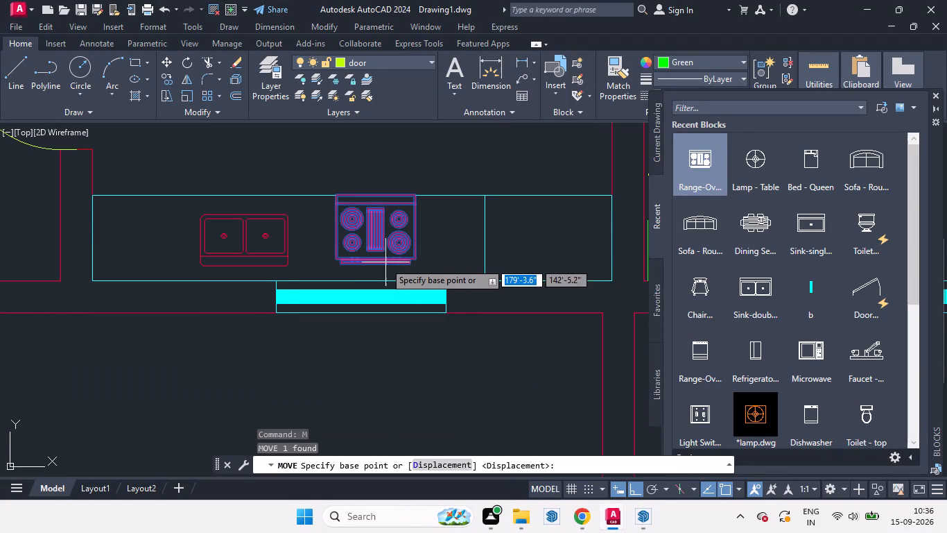
pyautogui.click(375, 266)
pyautogui.click(375, 274)
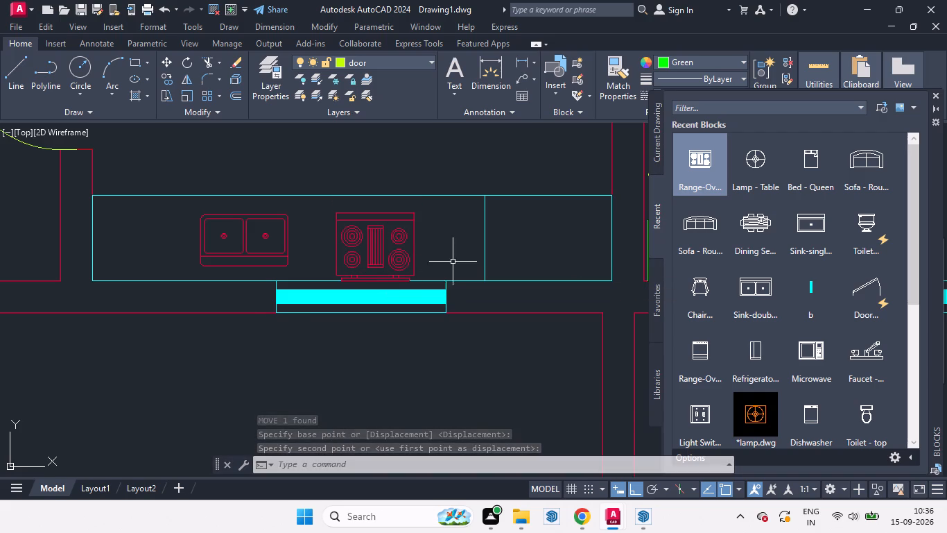
# Move the range straight east along the counter, away from the double sink and toward the counter's dividing line.
pyautogui.click(414, 249)
pyautogui.press('m')
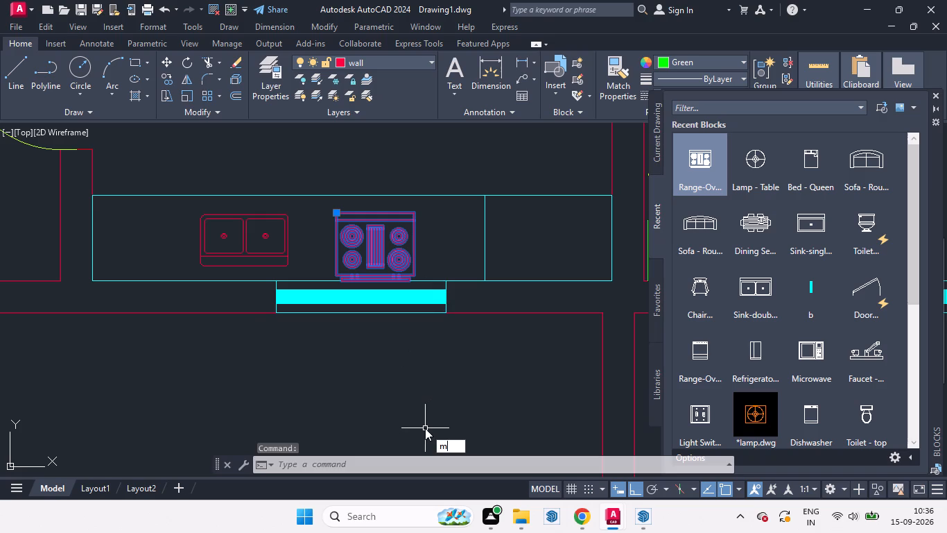
pyautogui.press('Return')
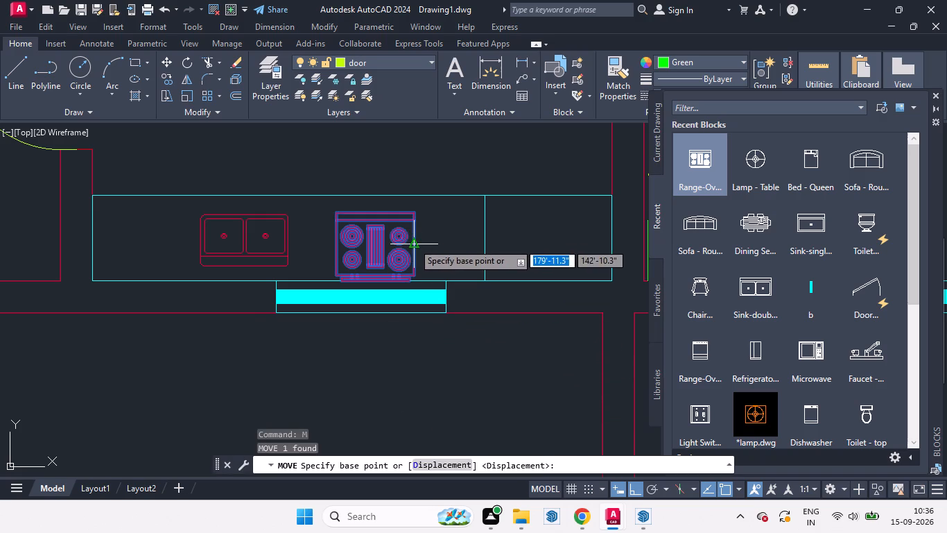
pyautogui.click(413, 243)
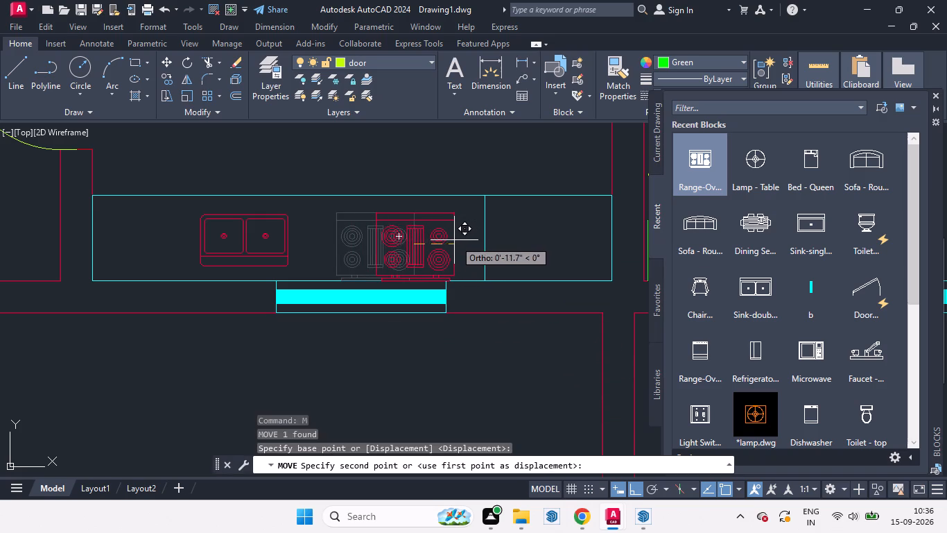
pyautogui.click(447, 240)
# Shift the range about 2 inches north to leave clearance at both long edges of the counter.
pyautogui.click(402, 243)
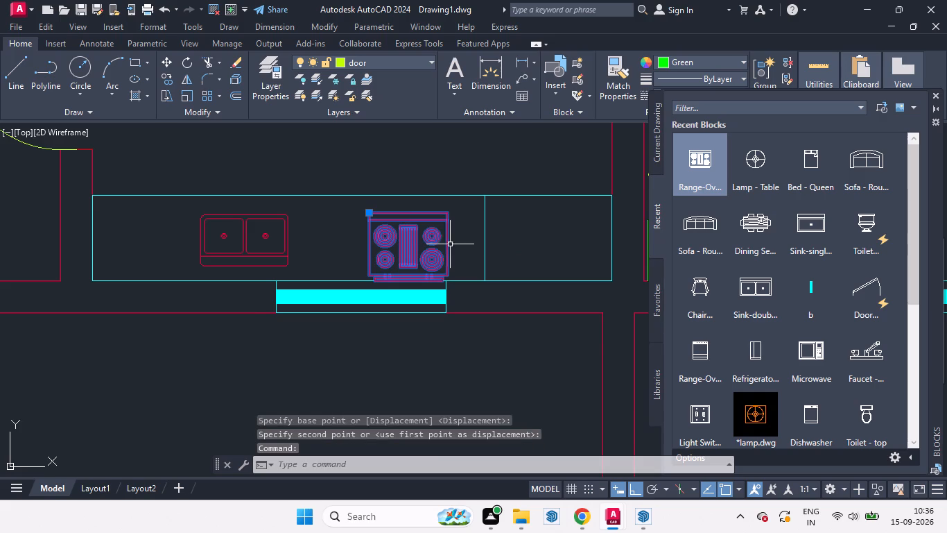
pyautogui.press('m')
pyautogui.press('Return')
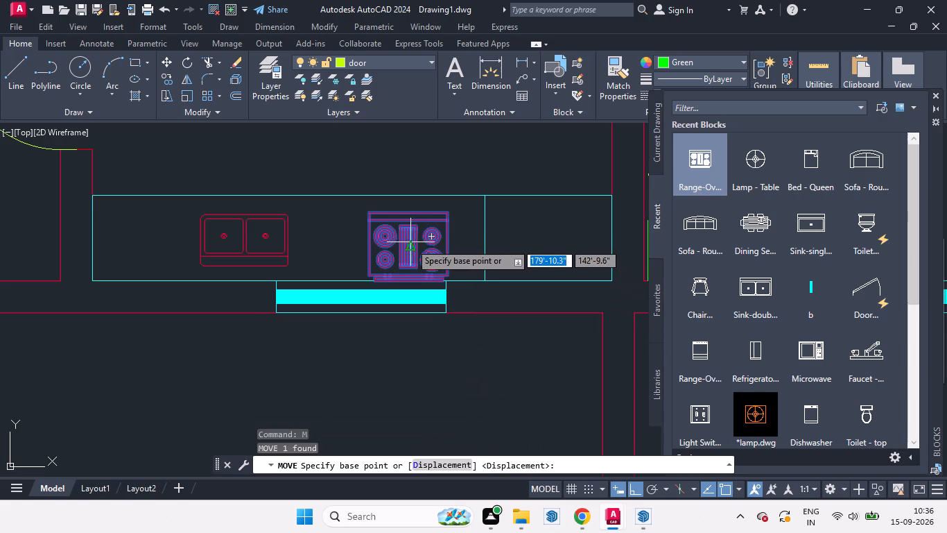
pyautogui.click(410, 243)
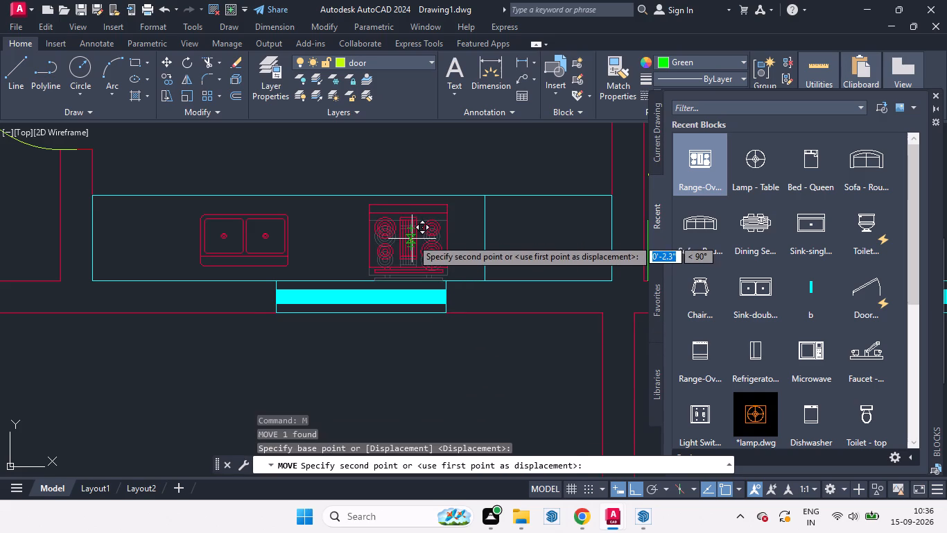
pyautogui.click(412, 239)
# Insert the Trees block from the recent blocks at the west side of the southern balcony containing the chair.
pyautogui.scroll(-1, 434, 313)
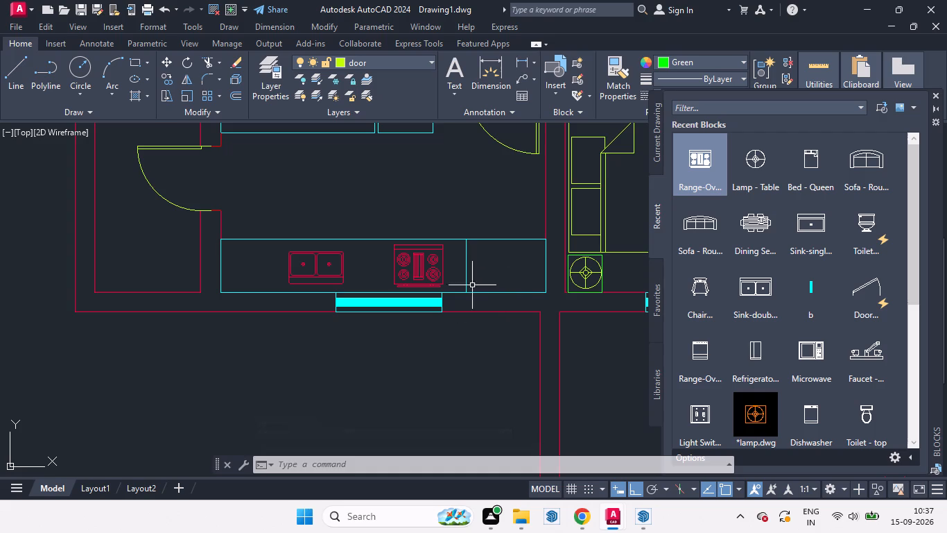
pyautogui.scroll(-1, 442, 367)
pyautogui.moveTo(445, 384); pyautogui.dragTo(385, 360, button='middle')
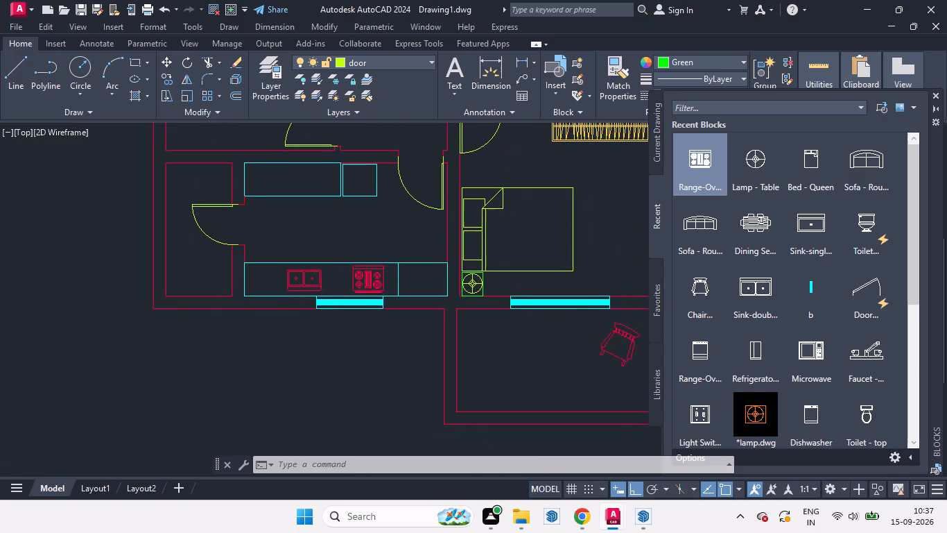
pyautogui.scroll(-1, 379, 373)
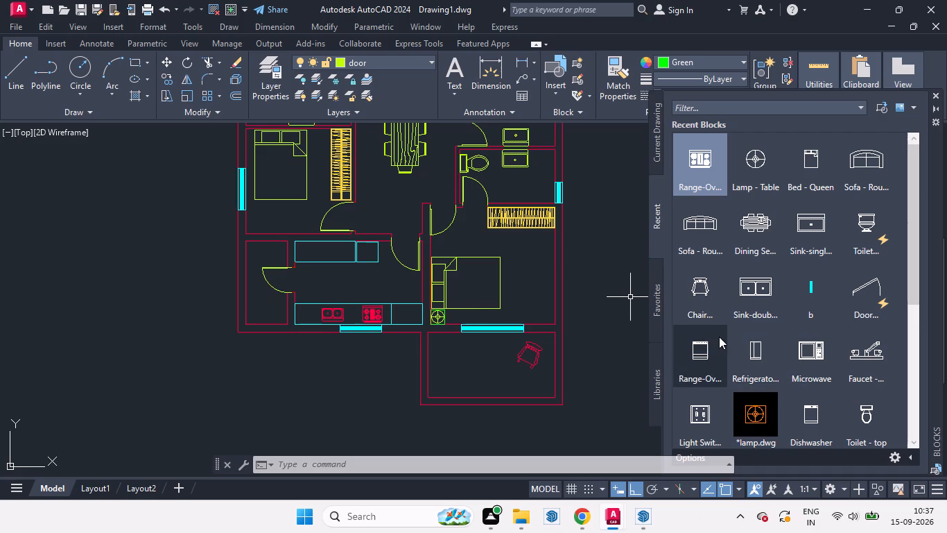
pyautogui.scroll(-1, 719, 335)
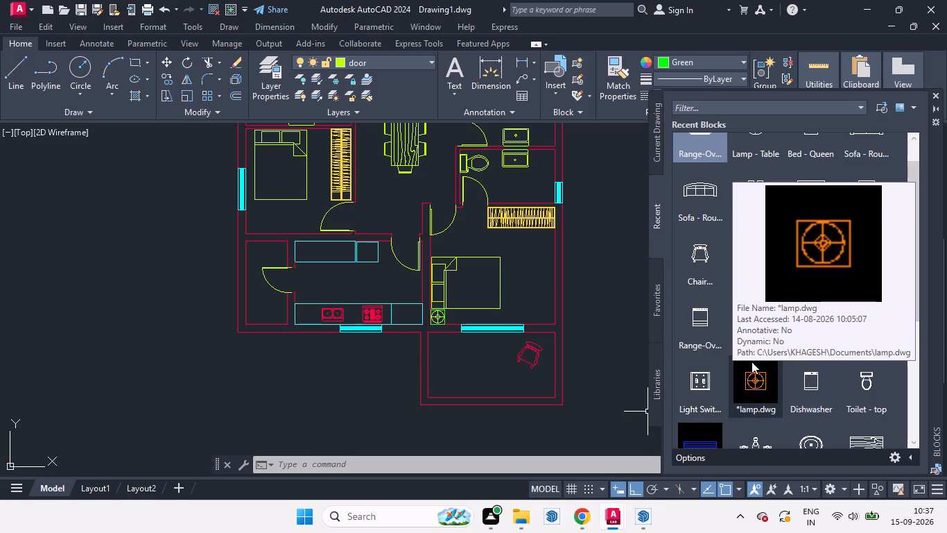
pyautogui.scroll(-4, 772, 357)
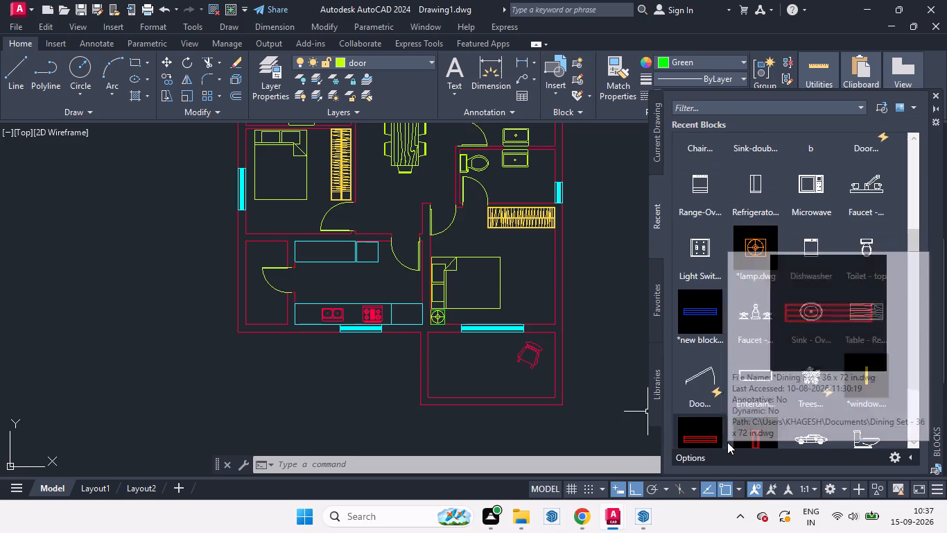
pyautogui.scroll(-2, 713, 416)
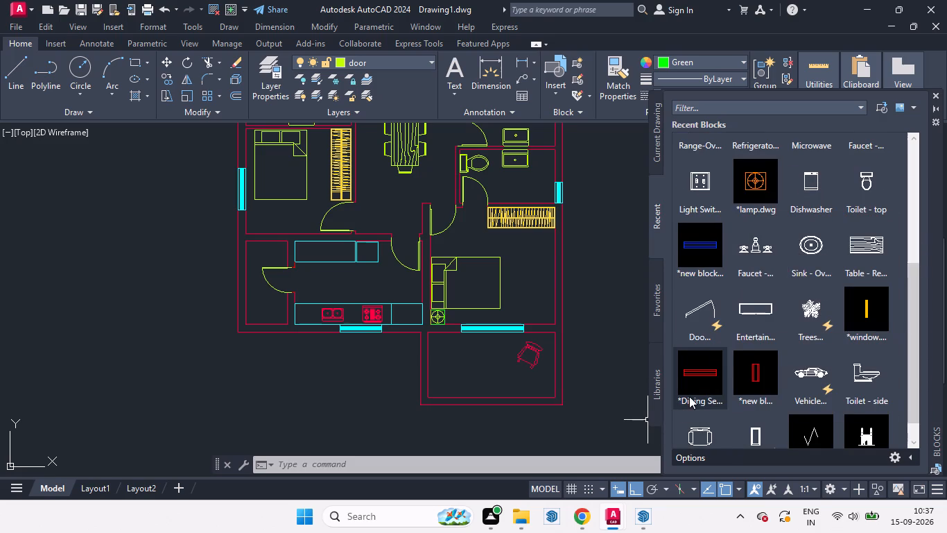
pyautogui.scroll(-1, 690, 396)
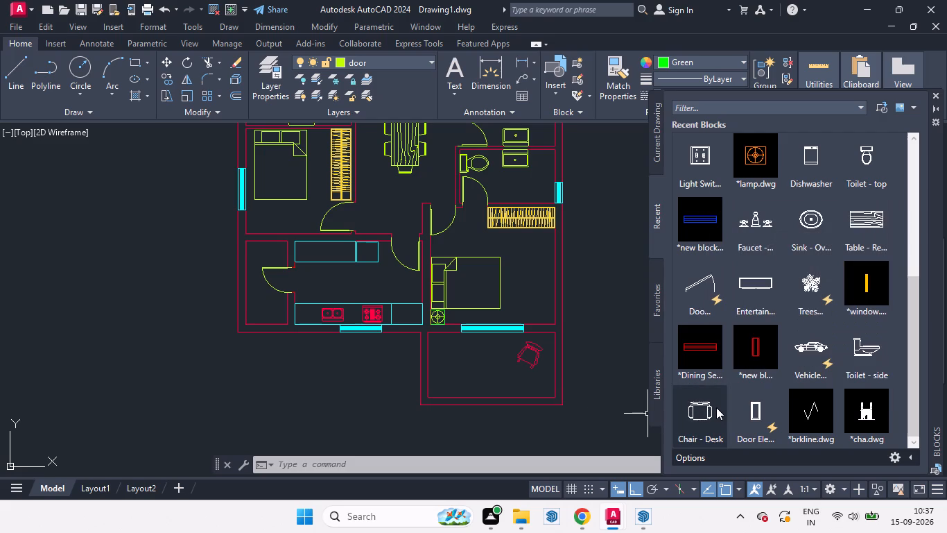
pyautogui.scroll(-2, 716, 407)
pyautogui.scroll(1, 760, 381)
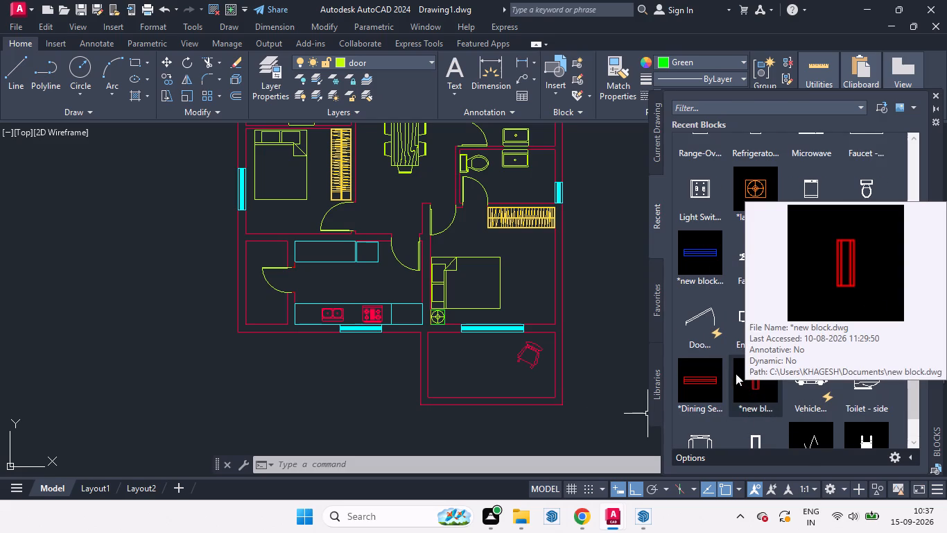
pyautogui.moveTo(818, 319); pyautogui.dragTo(614, 385)
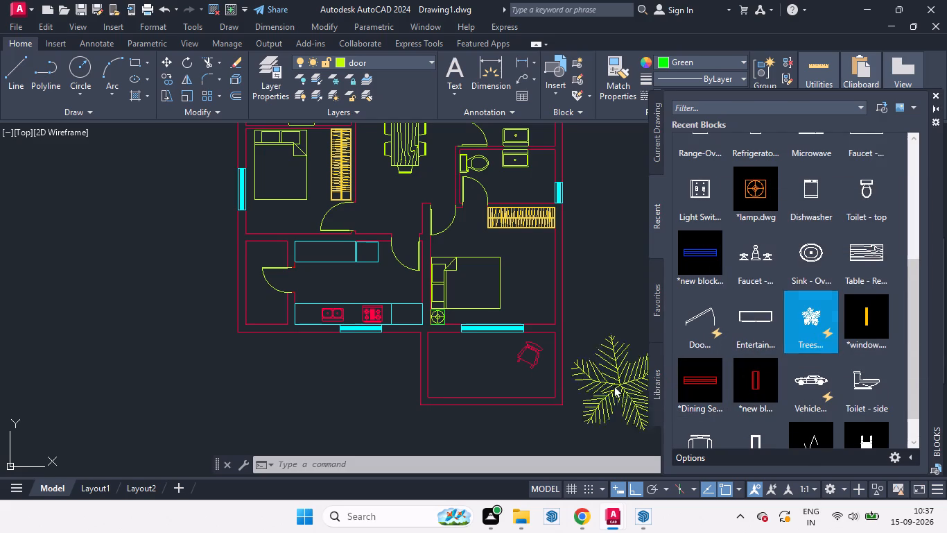
pyautogui.moveTo(614, 385); pyautogui.dragTo(444, 381)
# Scale the inserted tree down about its centre to a small plant that fits inside the balcony's west wall.
pyautogui.click(442, 376)
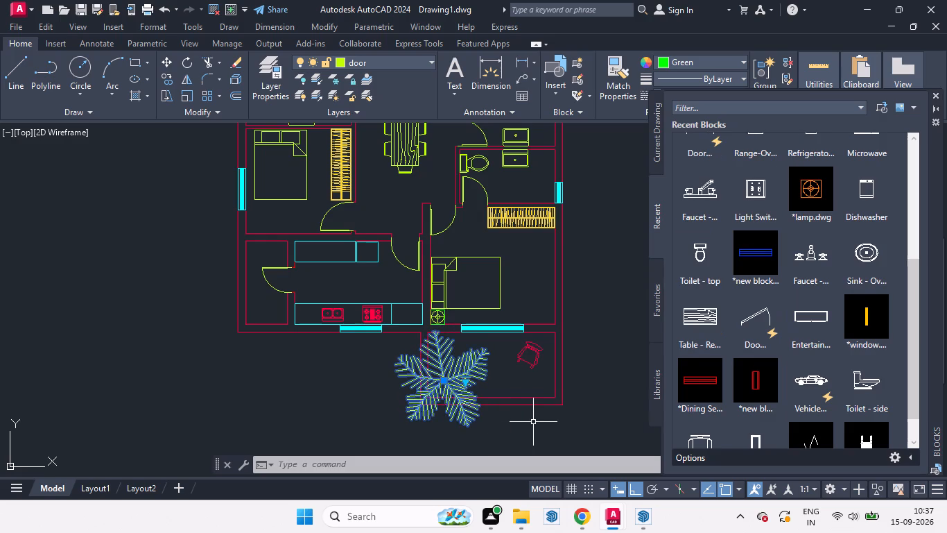
pyautogui.write('sc')
pyautogui.press('Return')
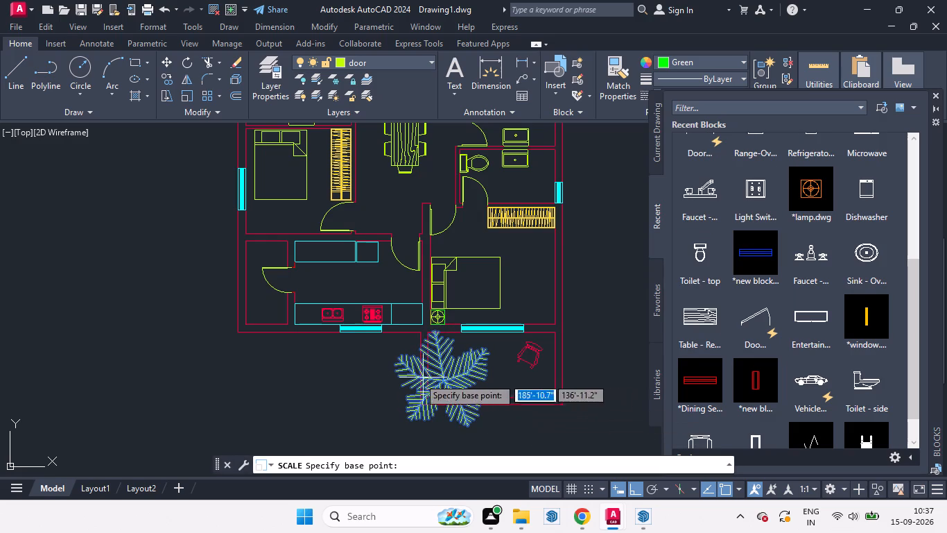
pyautogui.click(438, 381)
pyautogui.click(462, 379)
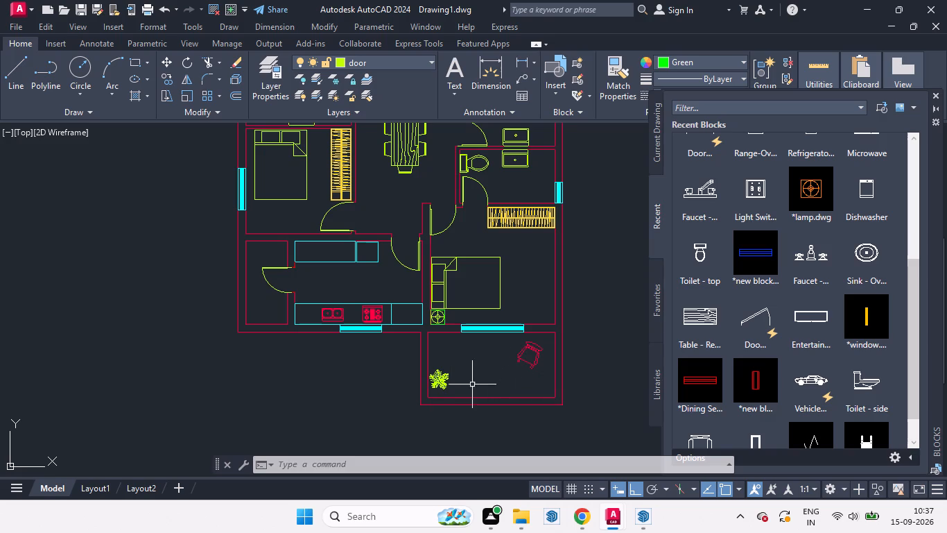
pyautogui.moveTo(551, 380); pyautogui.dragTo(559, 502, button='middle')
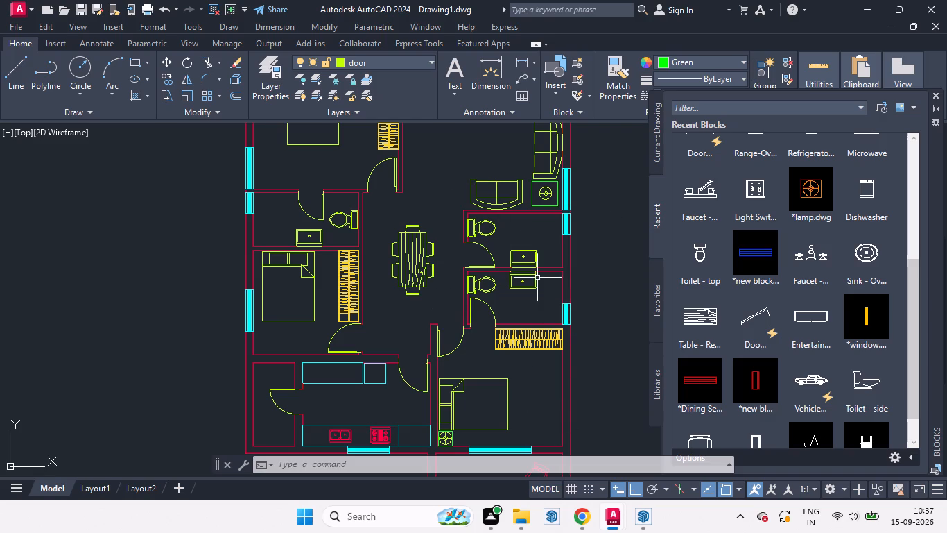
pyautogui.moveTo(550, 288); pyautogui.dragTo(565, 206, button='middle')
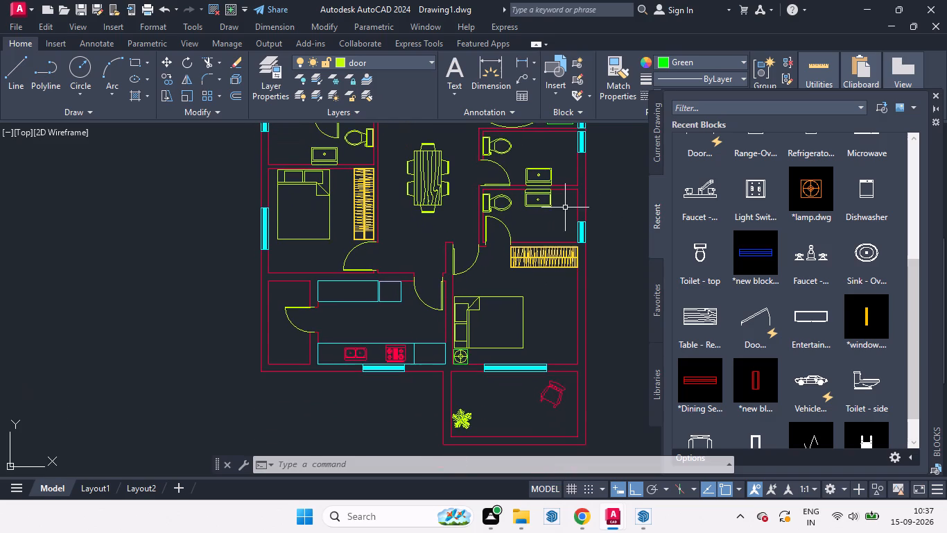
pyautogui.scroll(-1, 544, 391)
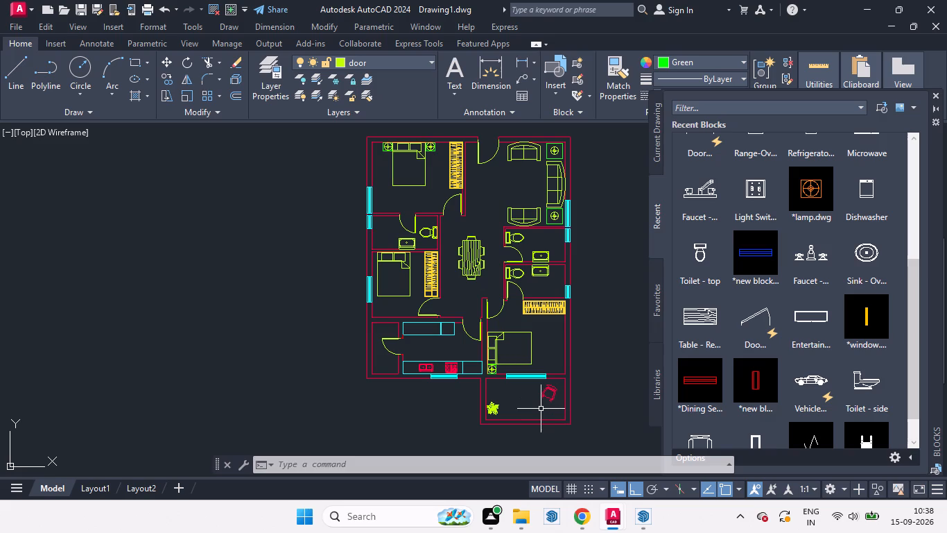
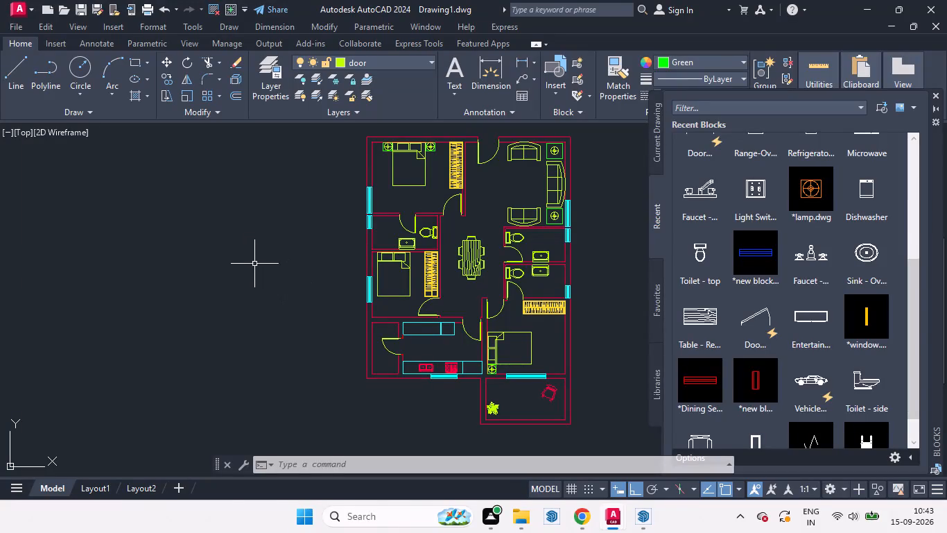
# Open Publish and remove the Layout1 and Layout2 sheets, keeping only the Model sheet in the list.
pyautogui.click(14, 22)
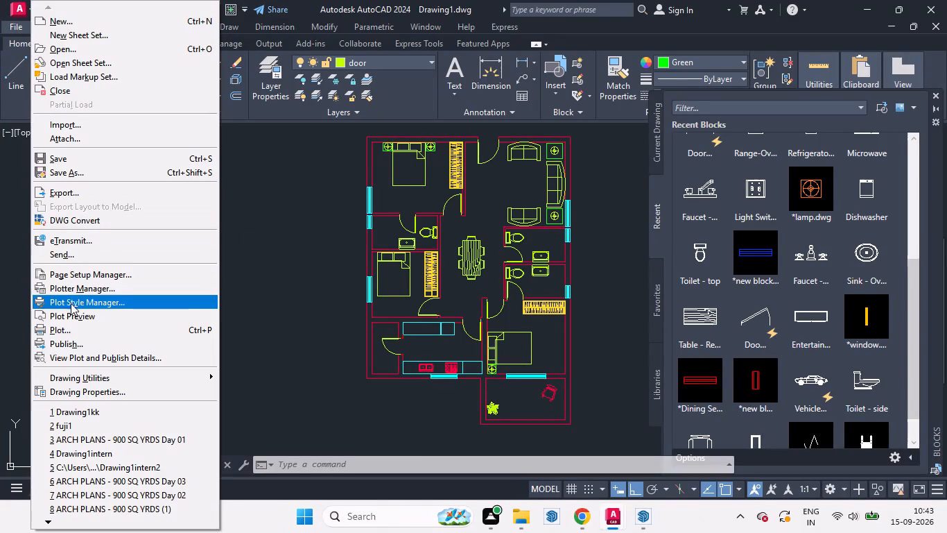
pyautogui.click(71, 341)
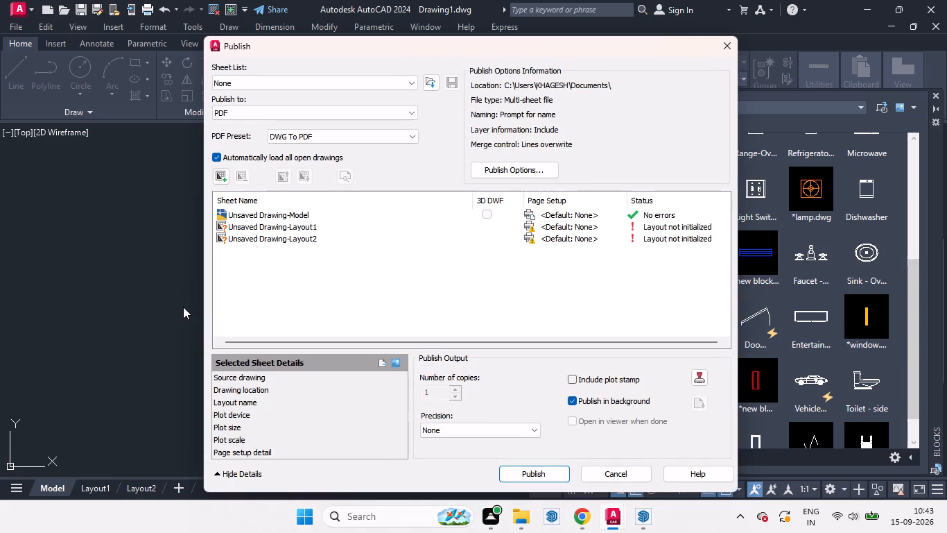
pyautogui.click(237, 224)
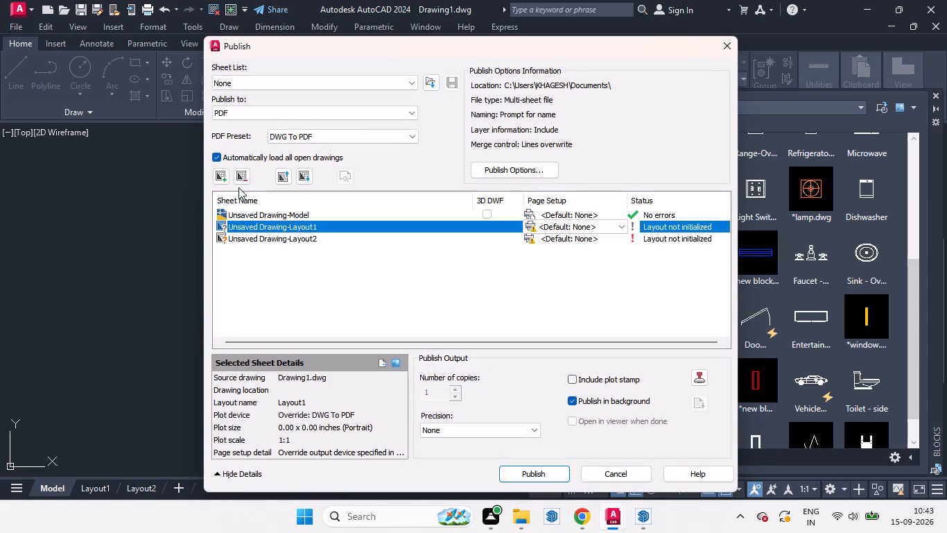
pyautogui.click(240, 178)
pyautogui.click(245, 227)
pyautogui.click(243, 180)
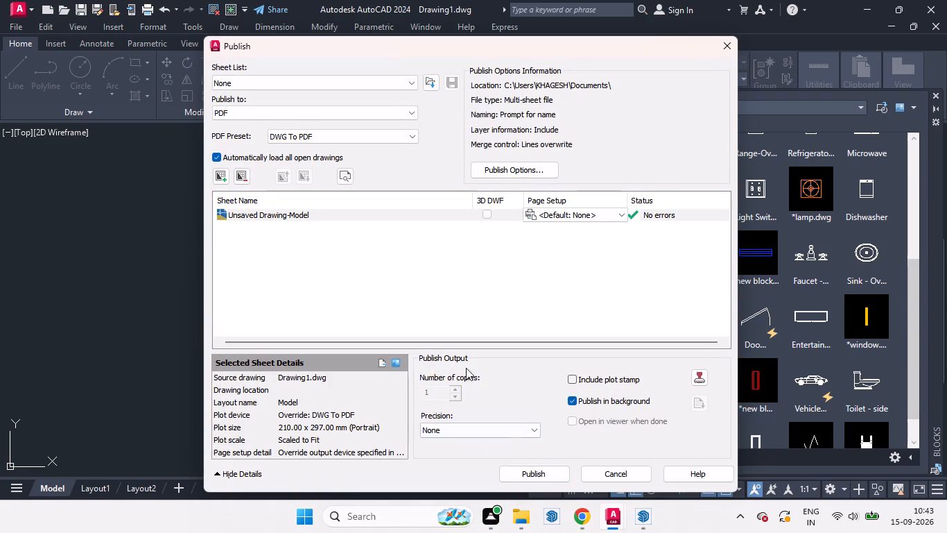
# Publish the Model sheet to PDF in the Documents folder as Drawing21.pdf, without saving the sheet list.
pyautogui.click(519, 475)
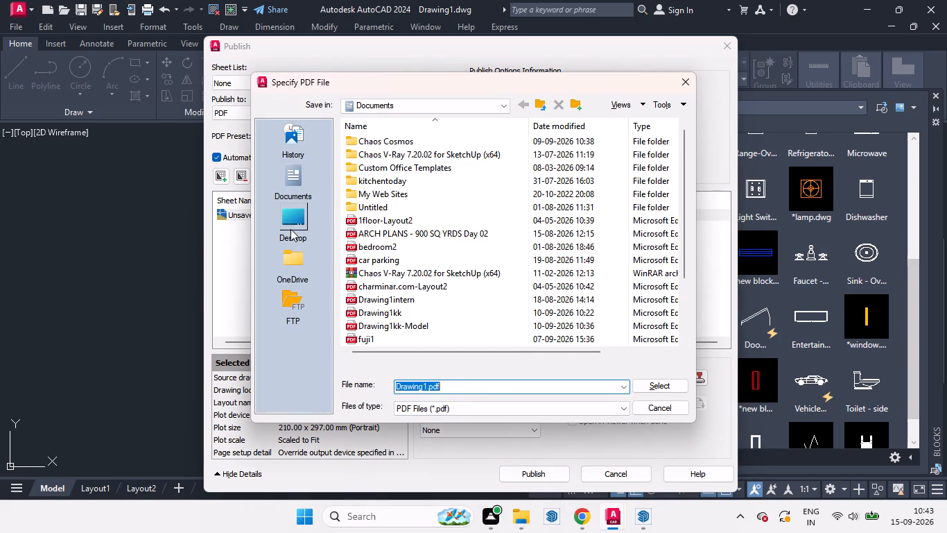
pyautogui.scroll(3, 325, 205)
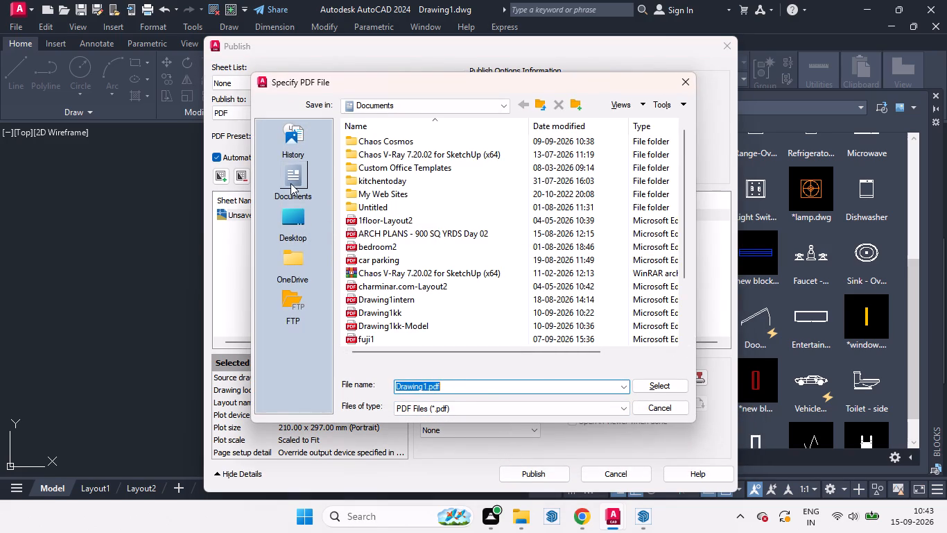
pyautogui.click(290, 183)
pyautogui.click(444, 383)
pyautogui.click(447, 389)
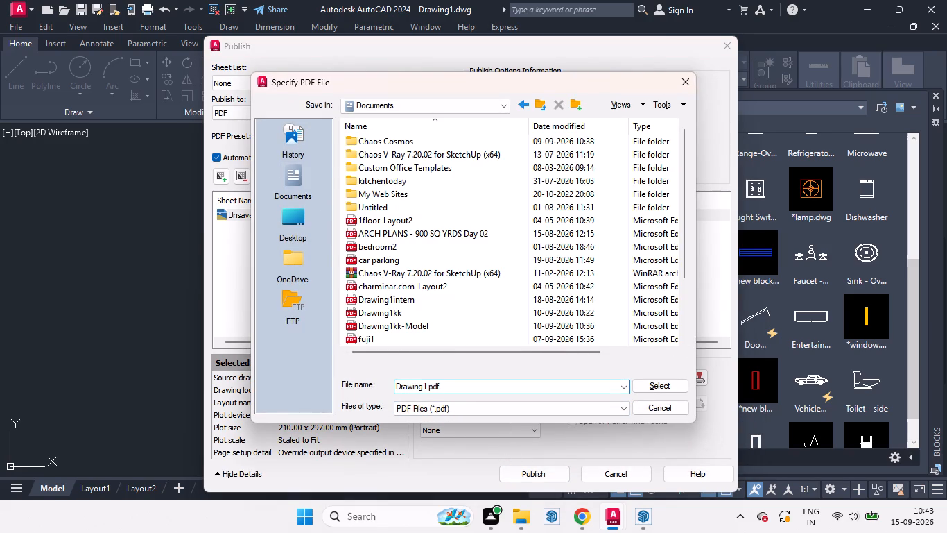
pyautogui.click(424, 385)
pyautogui.click(428, 385)
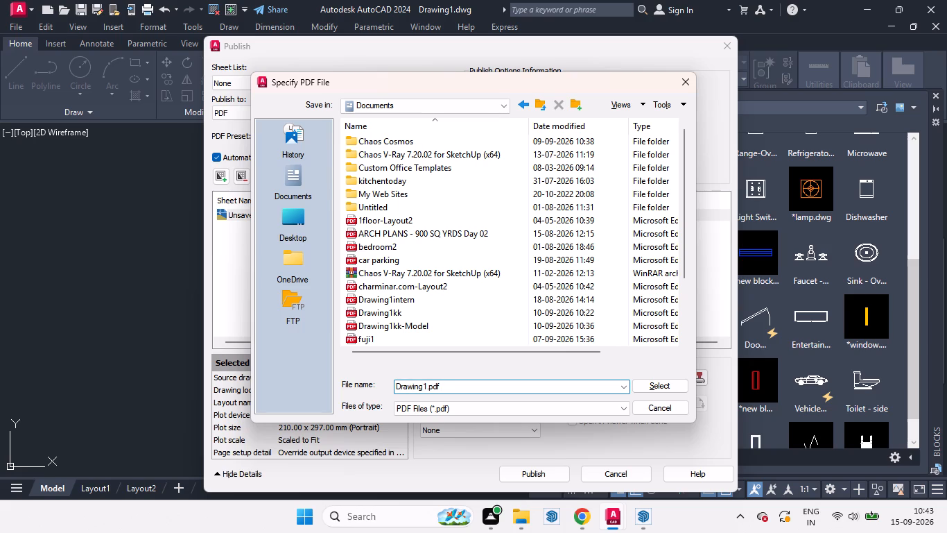
pyautogui.click(423, 385)
pyautogui.press('2')
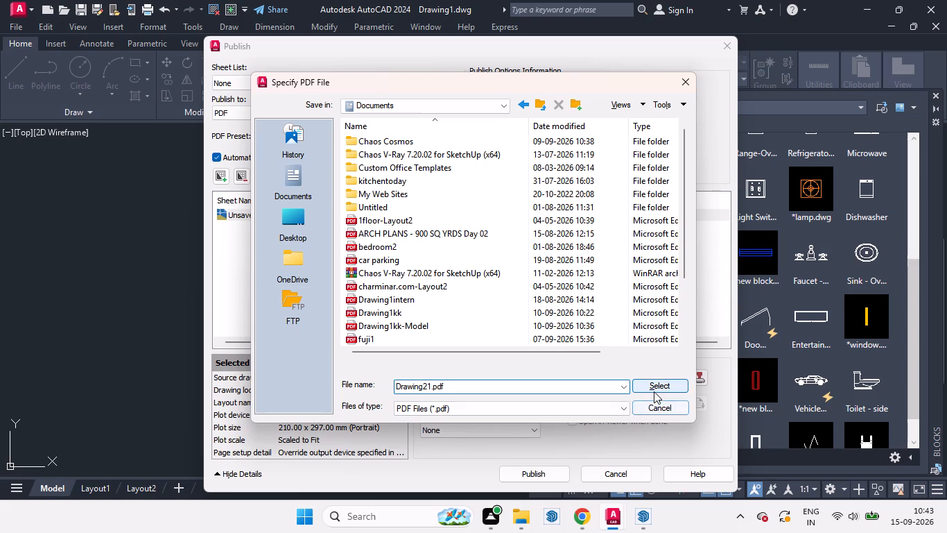
pyautogui.click(654, 391)
pyautogui.click(501, 254)
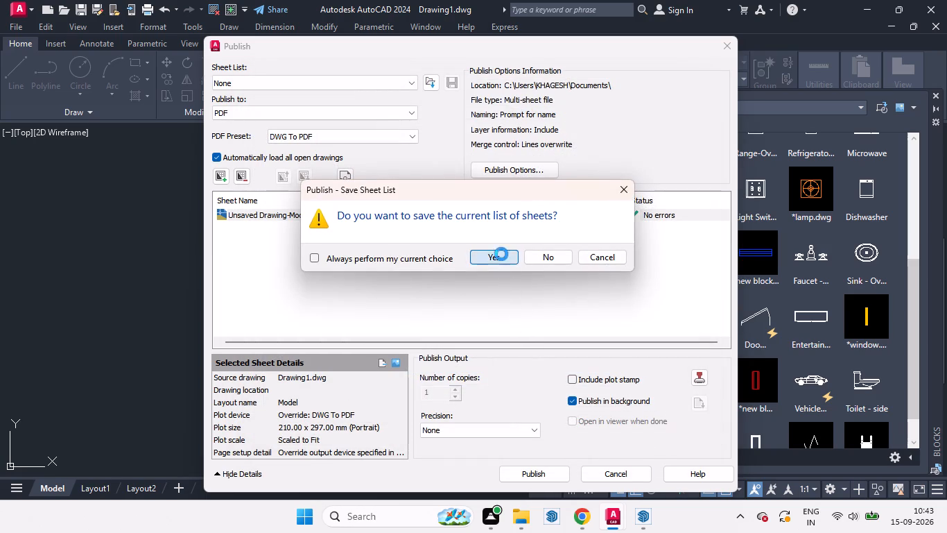
pyautogui.click(555, 266)
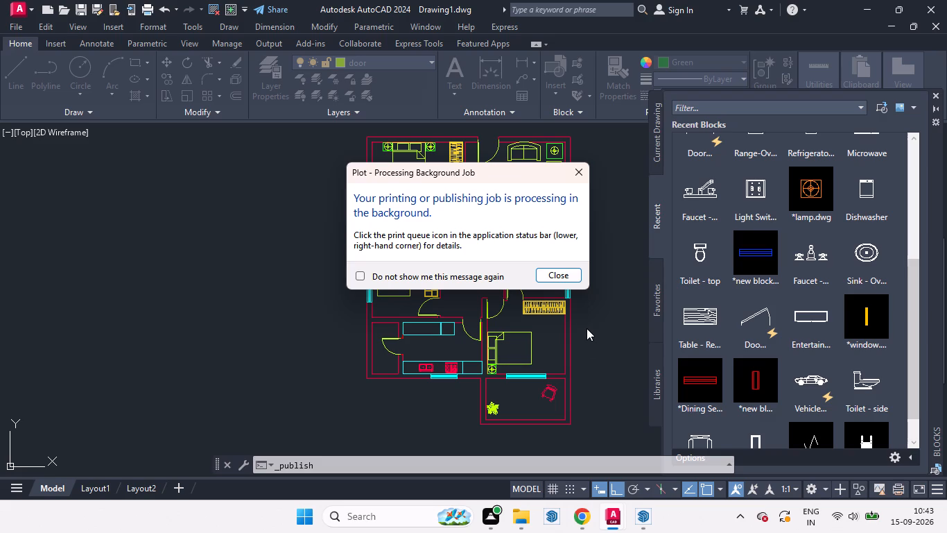
# Dismiss the background publishing notice and close the Blocks palette.
pyautogui.click(935, 90)
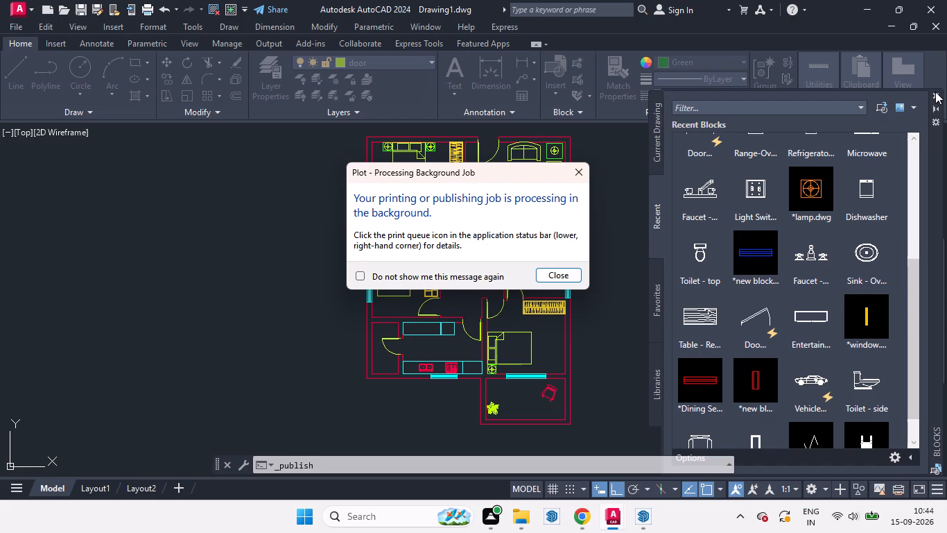
pyautogui.click(935, 96)
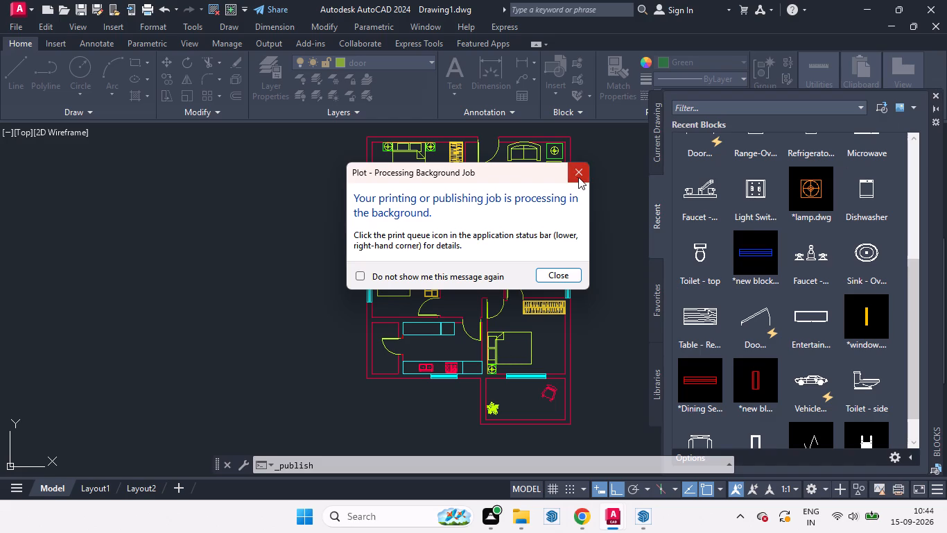
pyautogui.click(576, 177)
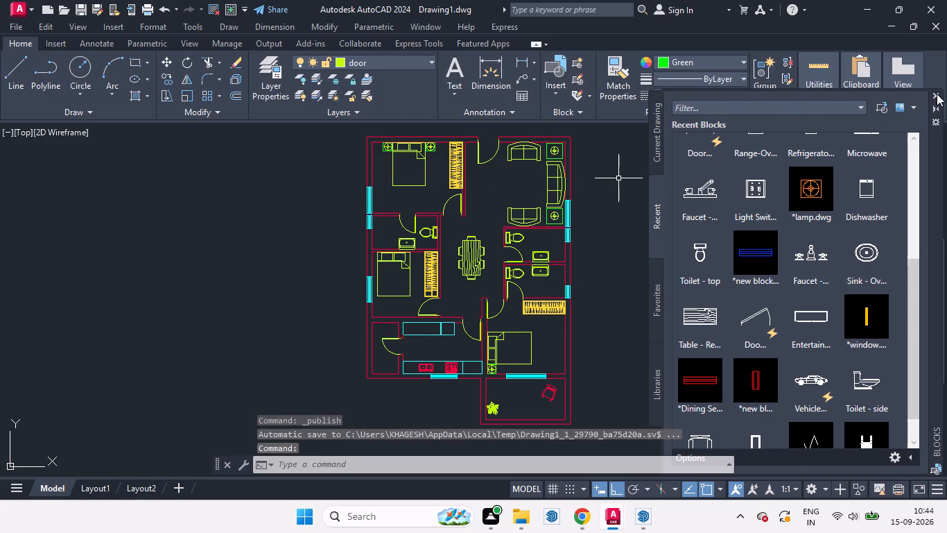
pyautogui.click(937, 94)
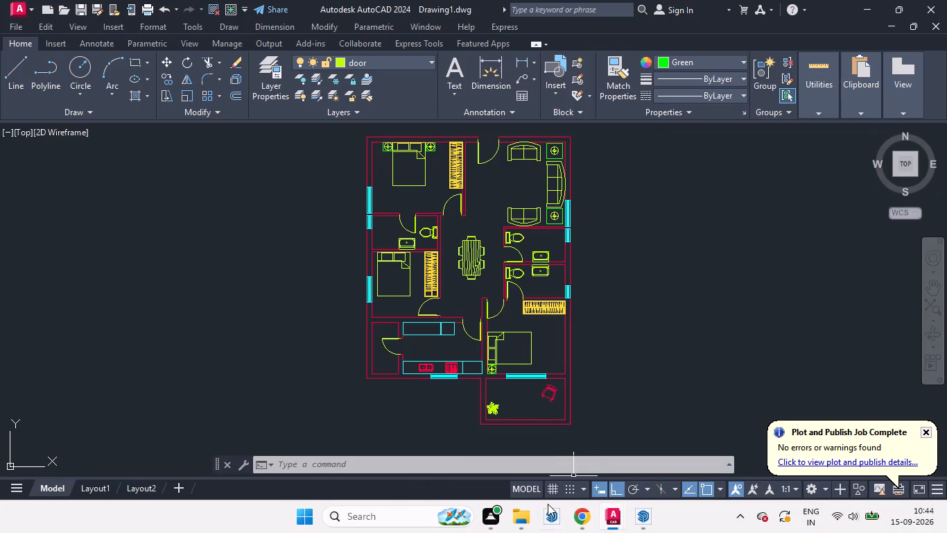
# Switch to File Explorer and look through the Documents folder for the published PDF.
pyautogui.click(517, 465)
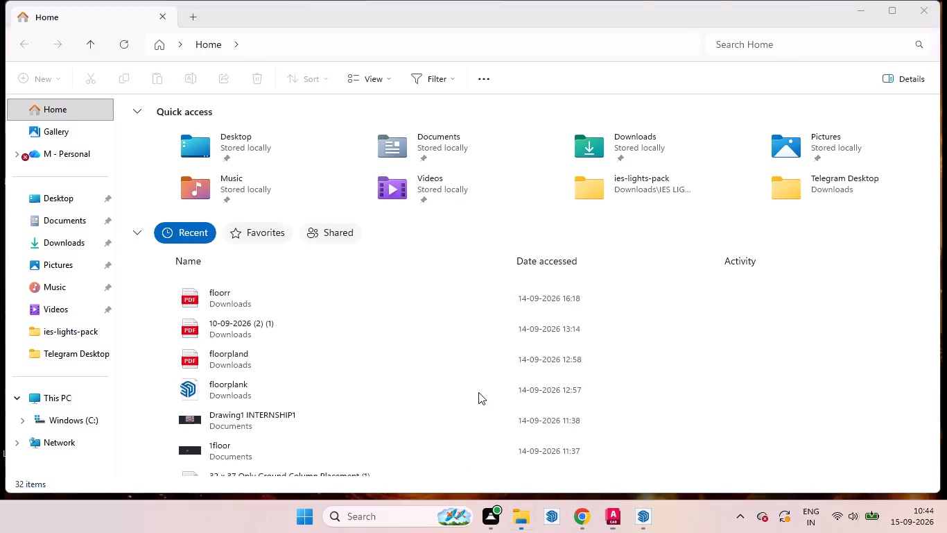
pyautogui.click(51, 217)
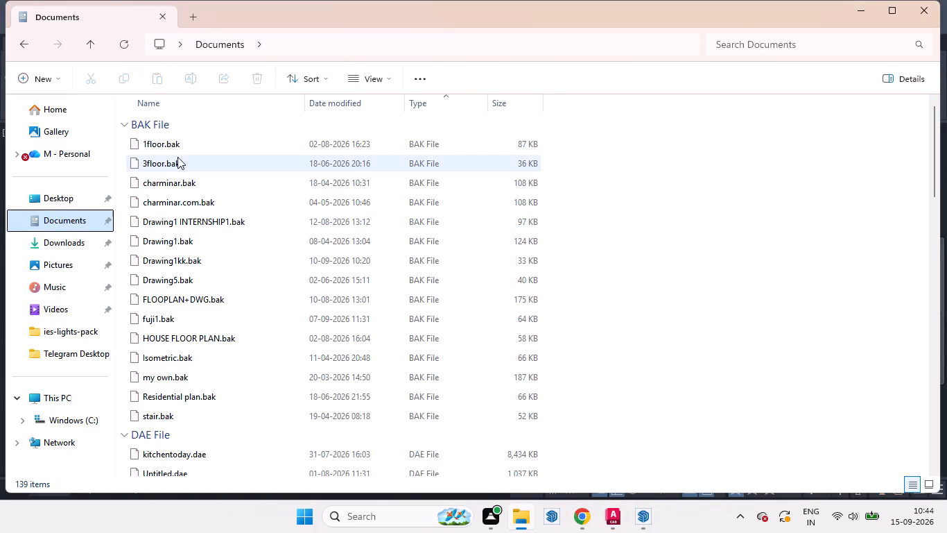
pyautogui.scroll(-8, 209, 192)
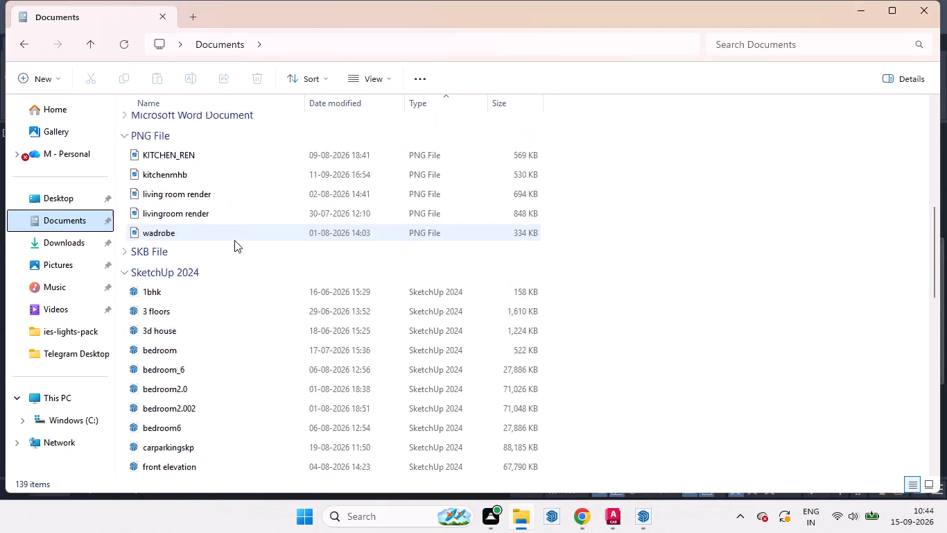
pyautogui.scroll(-16, 234, 240)
pyautogui.scroll(-9, 234, 242)
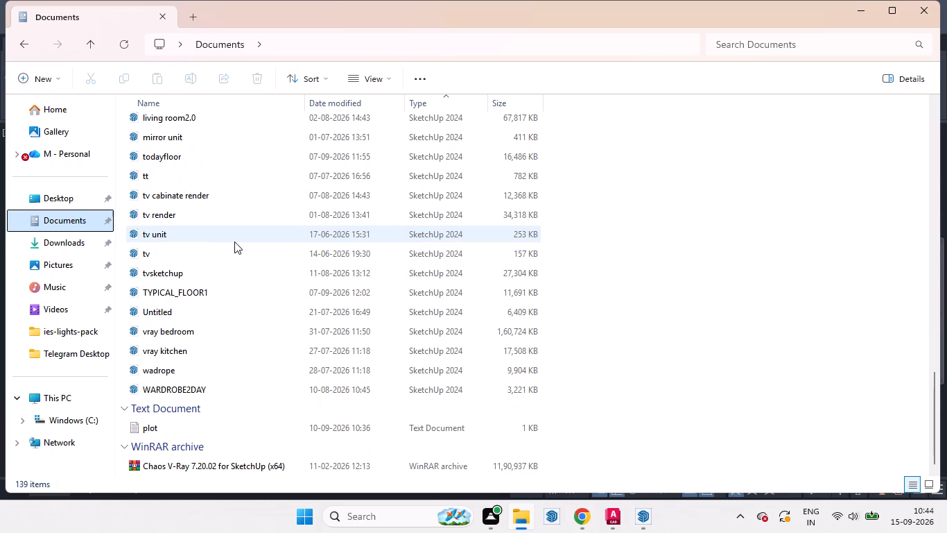
pyautogui.scroll(5, 184, 282)
pyautogui.scroll(-1, 184, 282)
pyautogui.scroll(10, 184, 282)
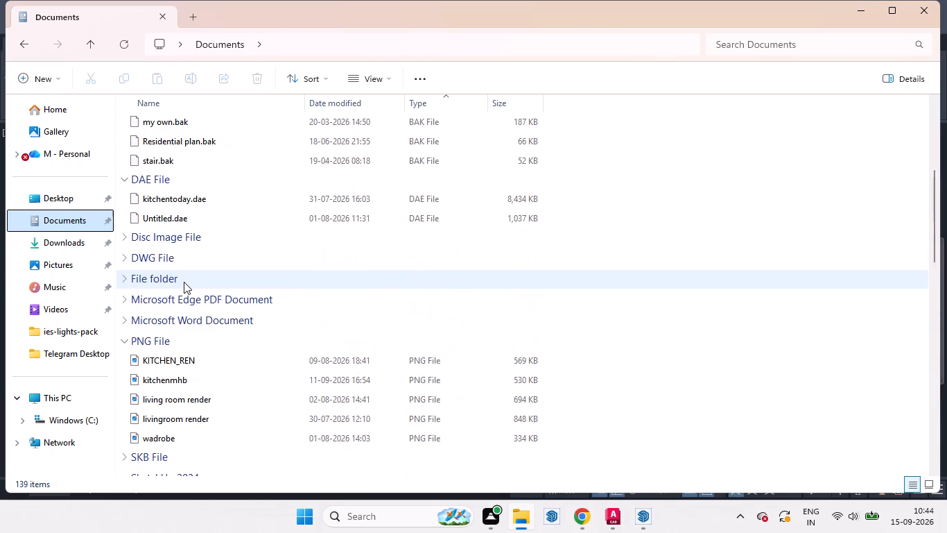
pyautogui.scroll(2, 184, 282)
pyautogui.scroll(-1, 184, 282)
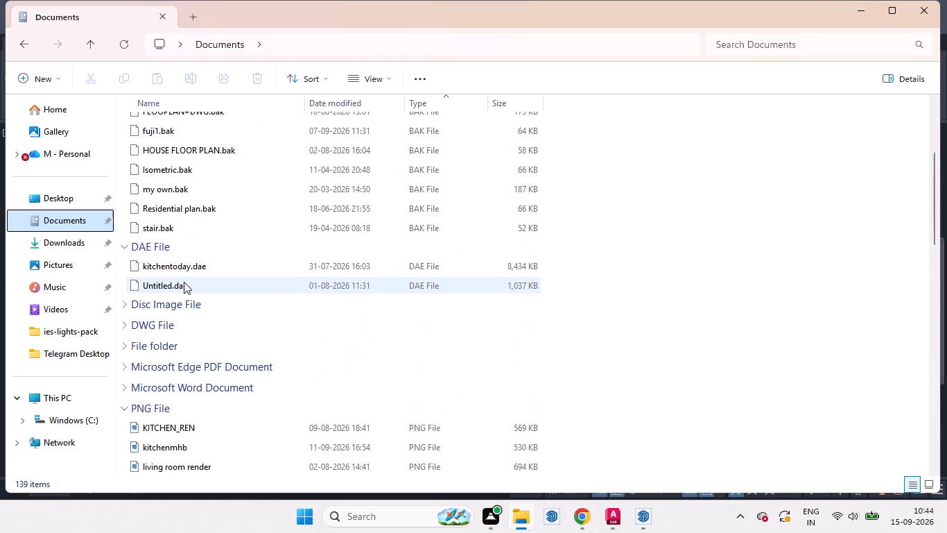
pyautogui.scroll(9, 180, 281)
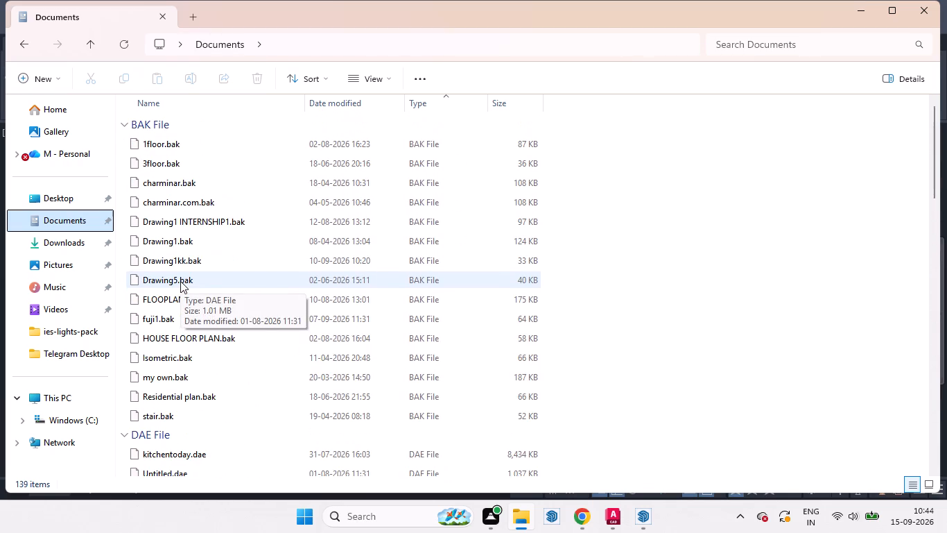
pyautogui.scroll(1, 180, 281)
pyautogui.scroll(-6, 180, 281)
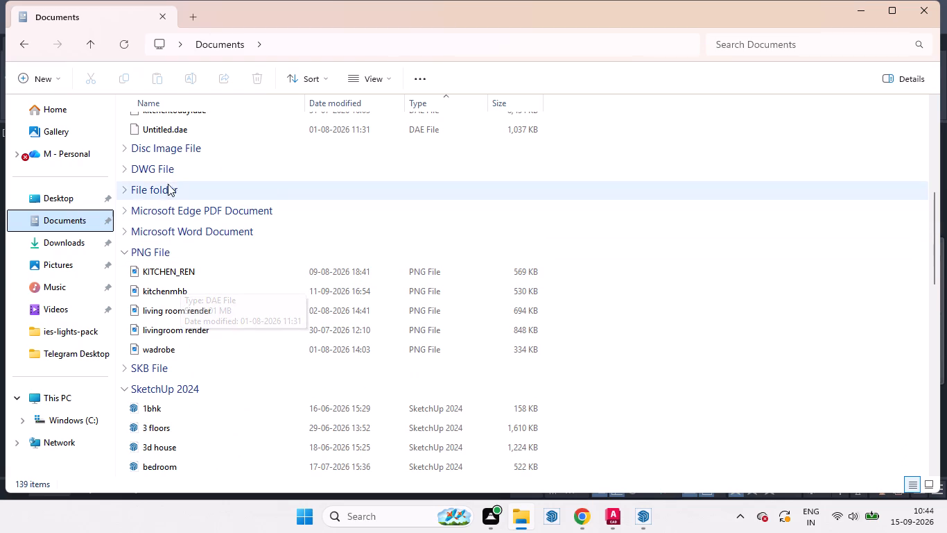
# Expand the DWG File group in Documents, look through its drawings, and collapse the group again.
pyautogui.click(167, 171)
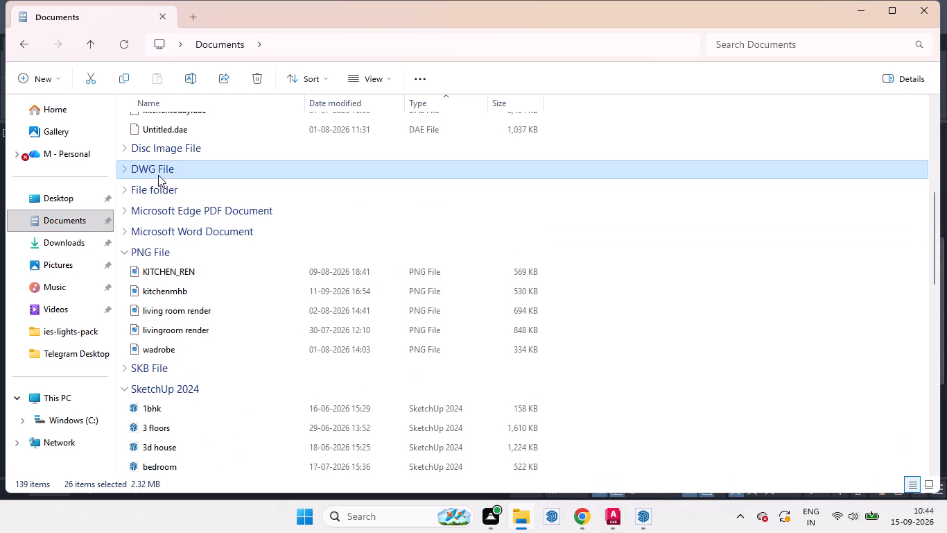
pyautogui.click(158, 175)
pyautogui.doubleClick(140, 166)
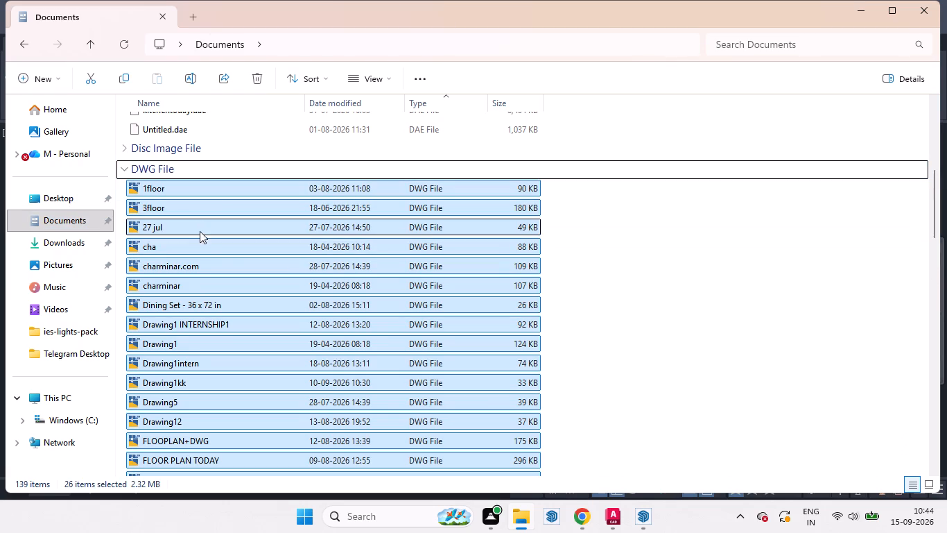
pyautogui.scroll(-4, 203, 253)
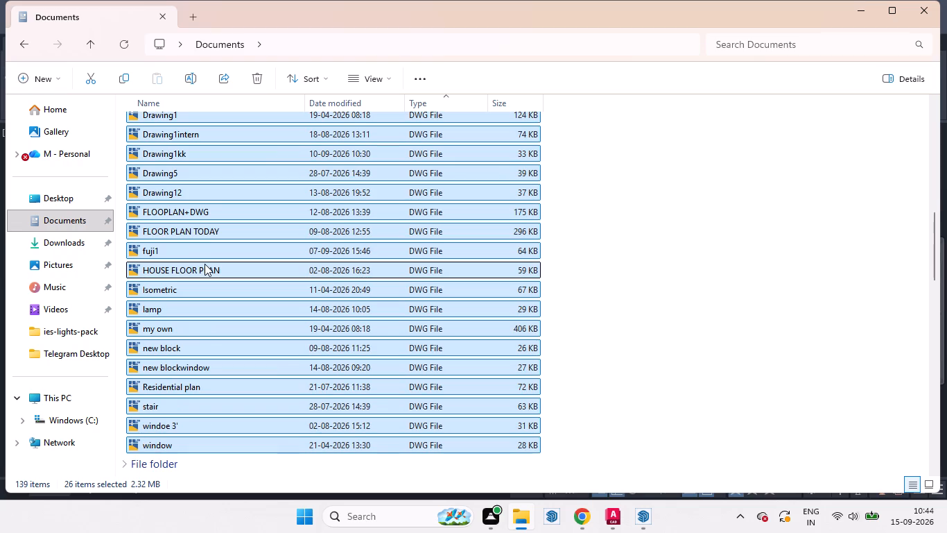
pyautogui.scroll(4, 238, 167)
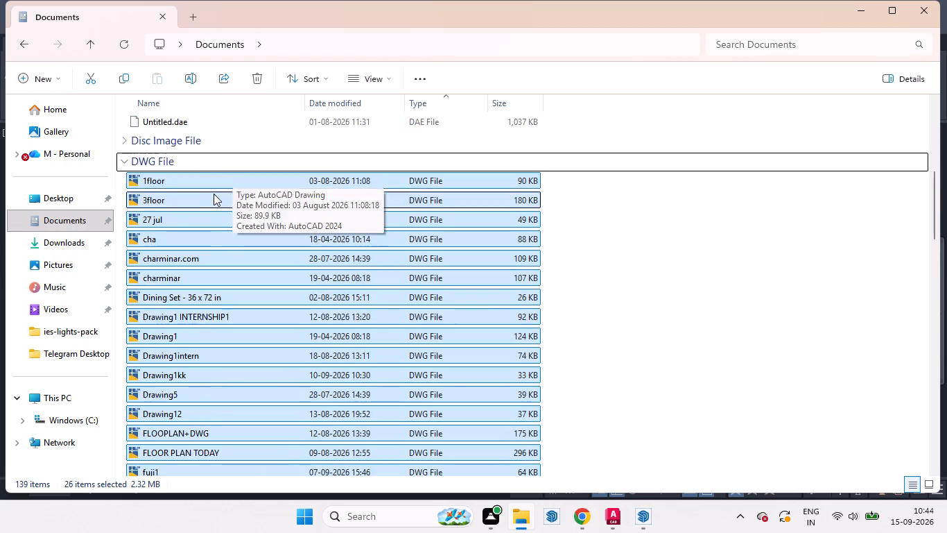
pyautogui.scroll(3, 214, 194)
pyautogui.click(123, 336)
pyautogui.scroll(4, 85, 242)
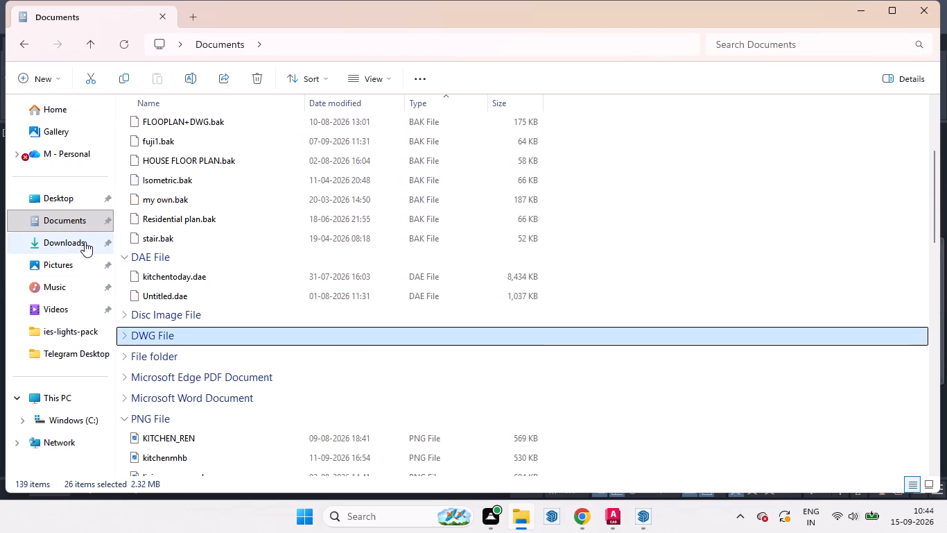
# Check the personal cloud folder, Home, Downloads and Desktop for the published PDF, then return to the AutoCAD drawing.
pyautogui.click(58, 153)
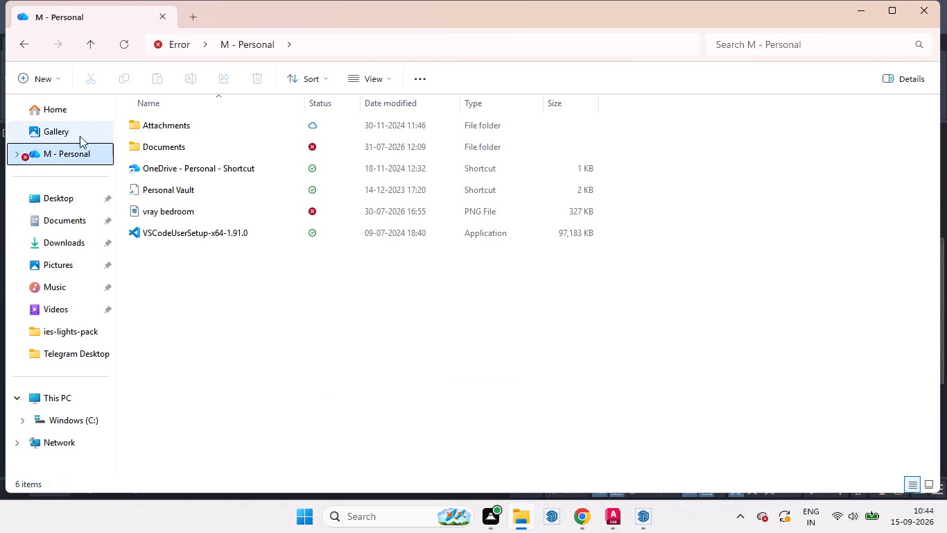
pyautogui.click(69, 115)
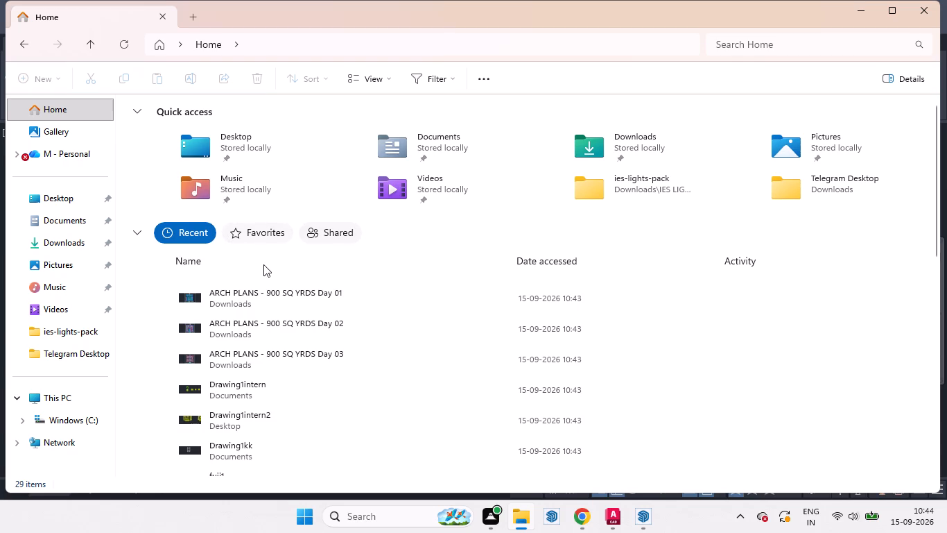
pyautogui.click(71, 236)
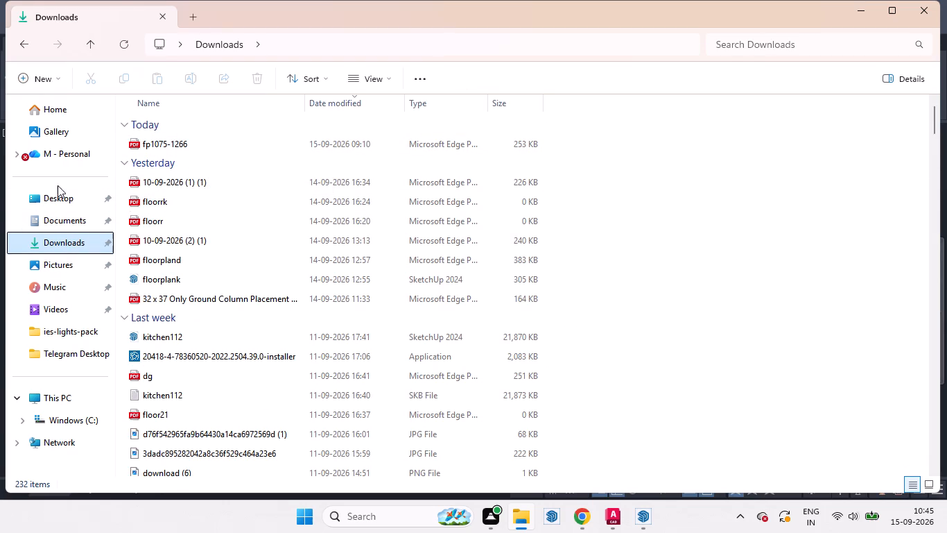
pyautogui.click(54, 204)
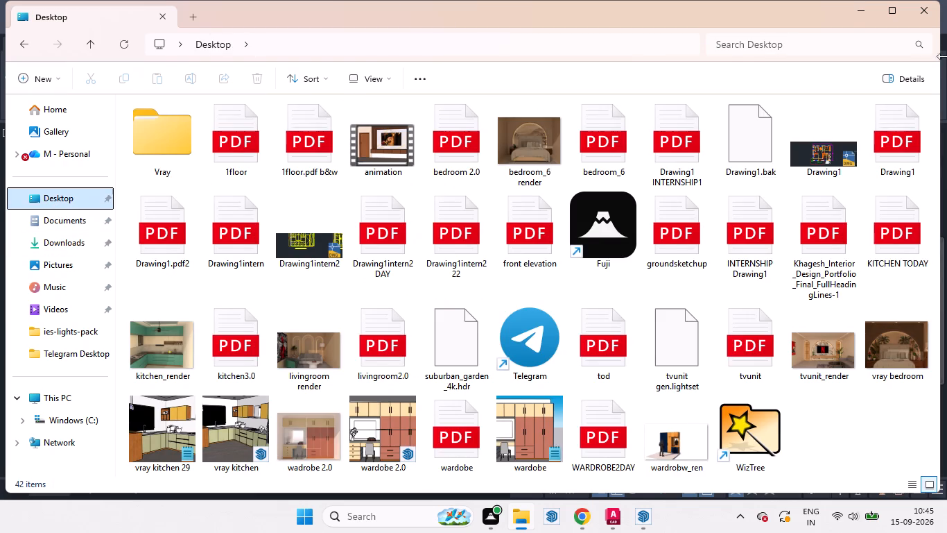
pyautogui.click(854, 17)
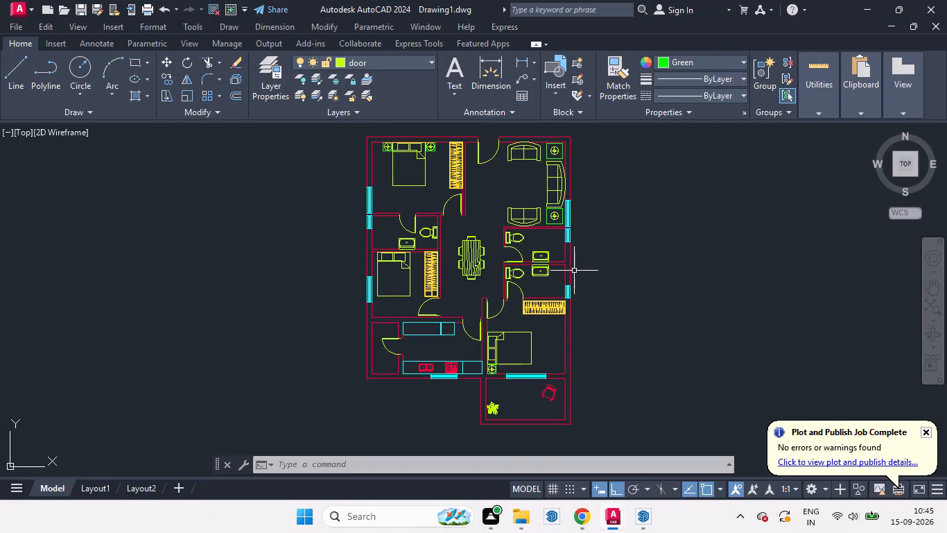
# Set up a model plot with DWG To PDF.pc3, ISO full bleed A4 (297.00 x 210.00 MM) paper, inches as scale unit and landscape orientation.
pyautogui.hotkey('ctrl', 'p')
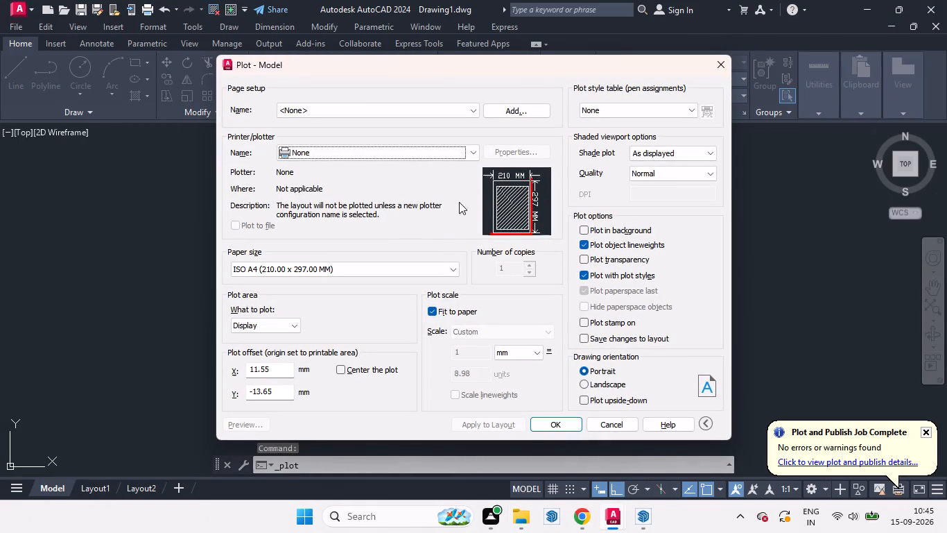
pyautogui.click(471, 152)
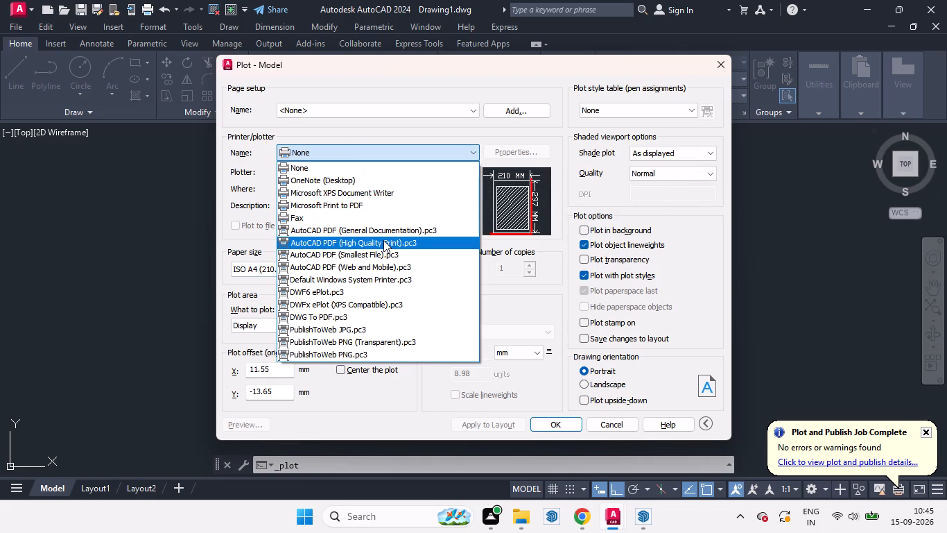
pyautogui.click(316, 319)
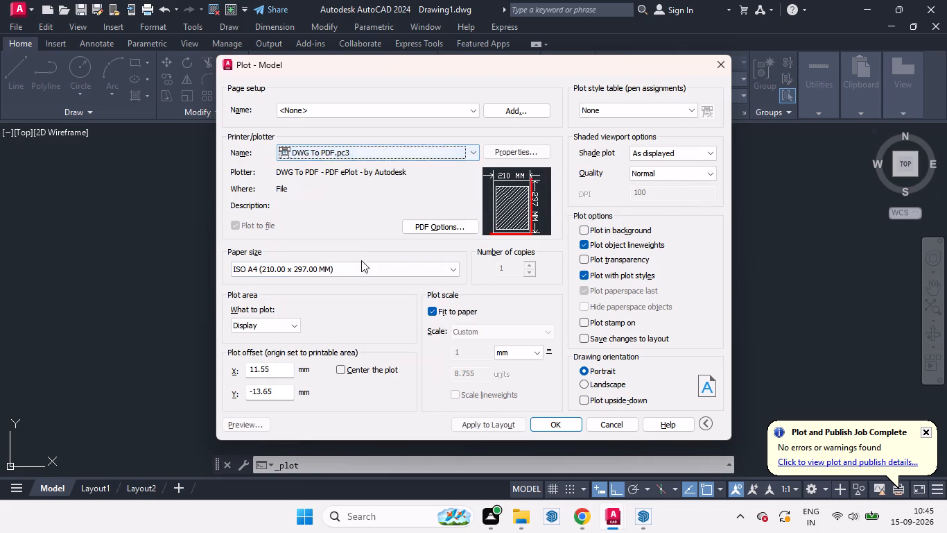
pyautogui.click(449, 271)
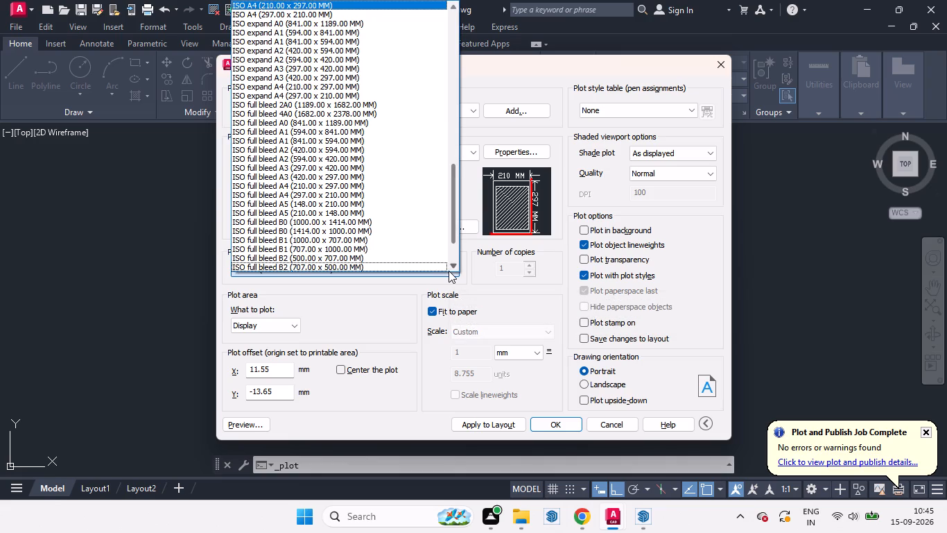
pyautogui.click(450, 271)
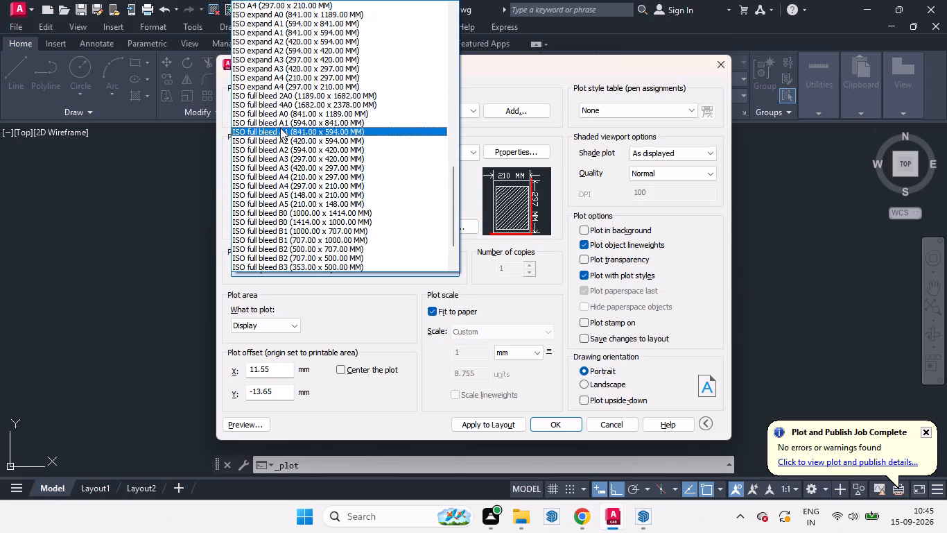
pyautogui.click(277, 181)
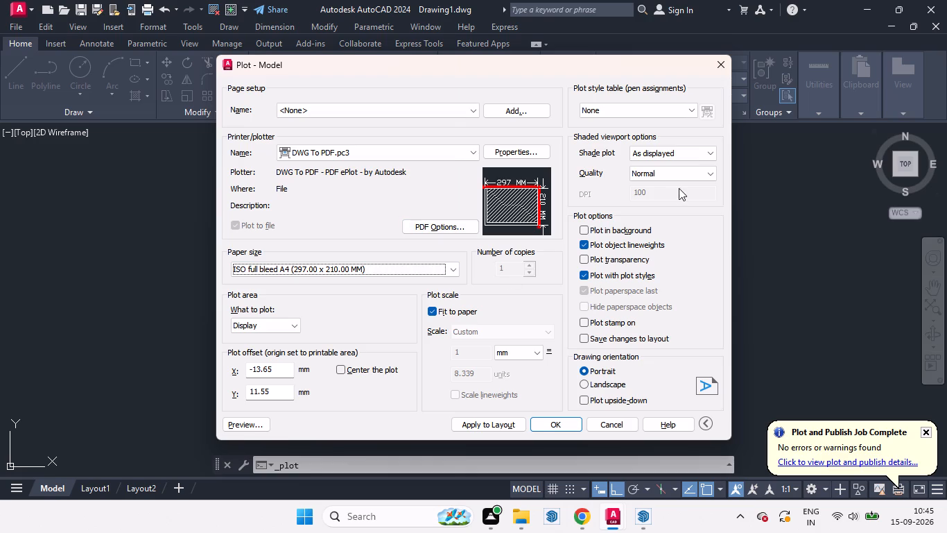
pyautogui.click(539, 350)
pyautogui.click(519, 361)
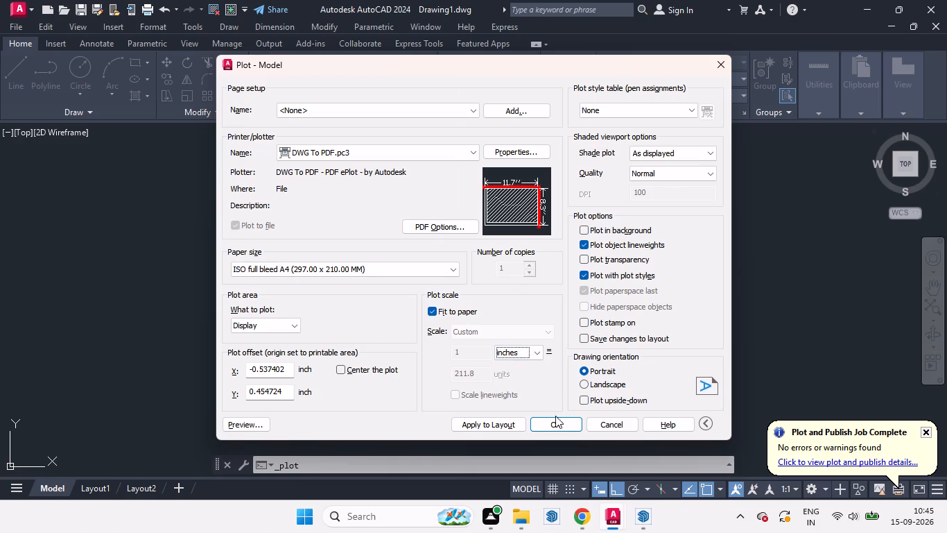
pyautogui.click(587, 381)
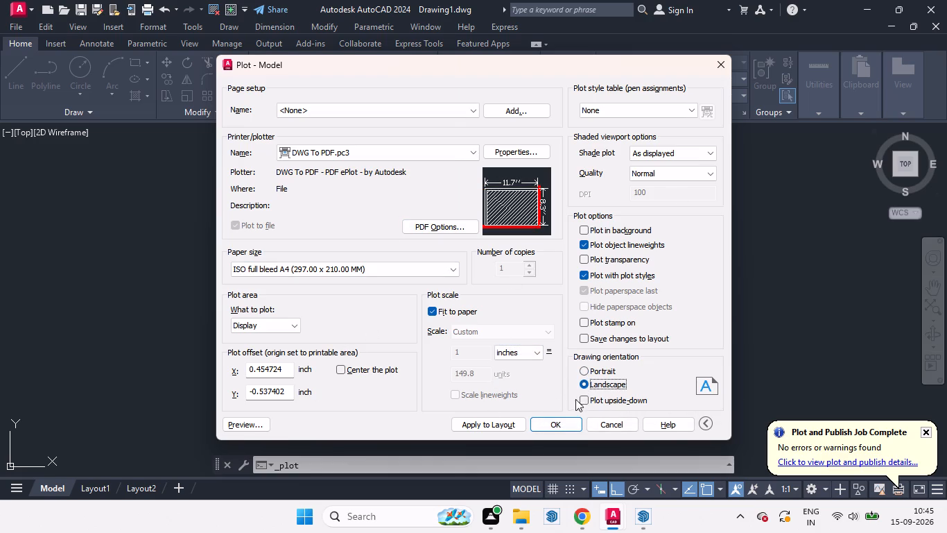
# Plot the floor plan to a PDF named Drawing21-Model.pdf in the Documents folder.
pyautogui.click(550, 424)
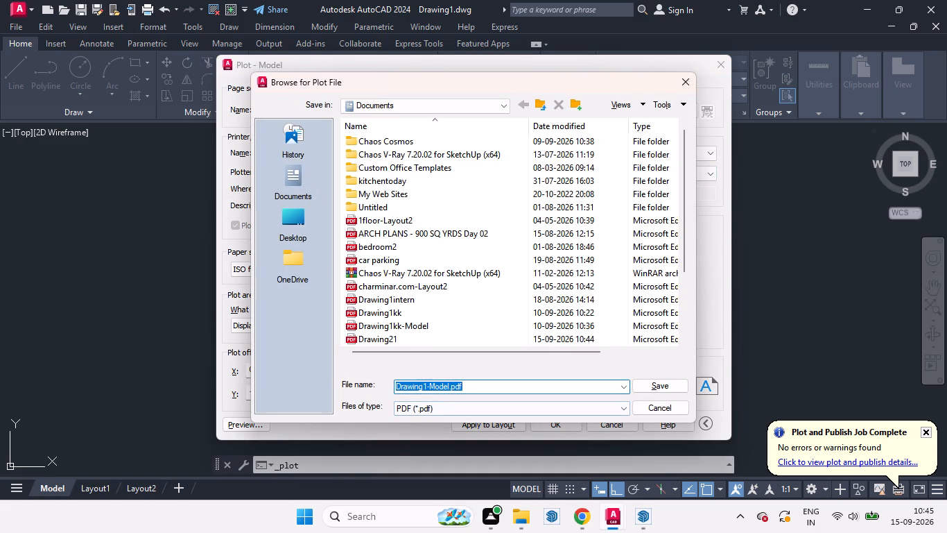
pyautogui.click(422, 384)
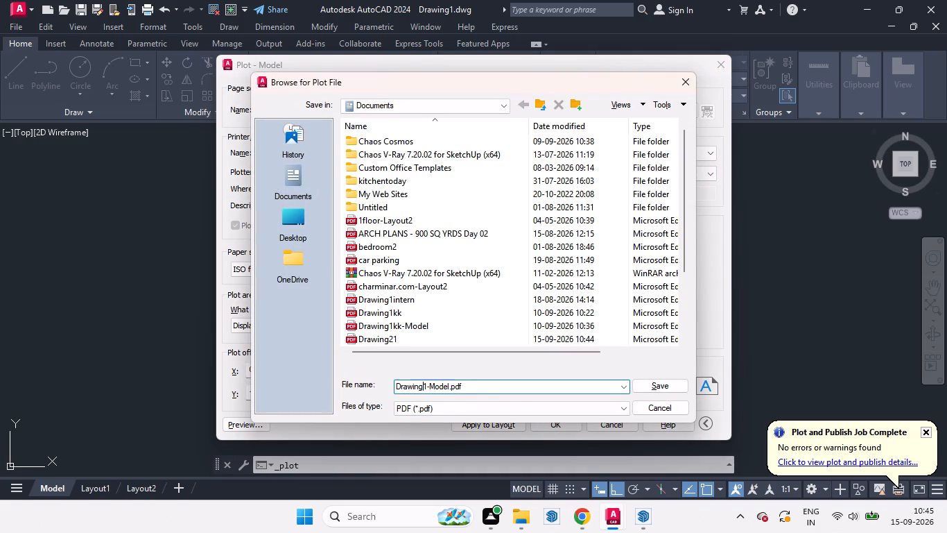
pyautogui.press('2')
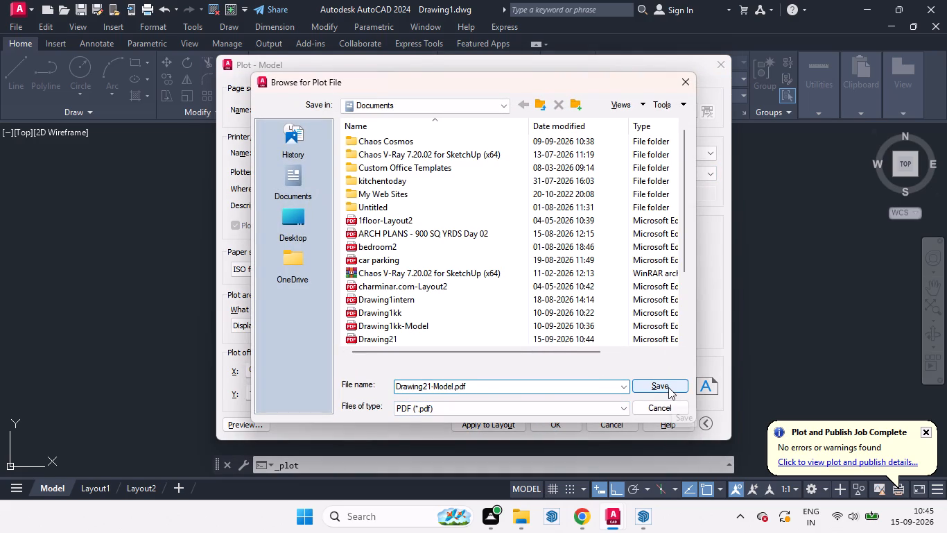
pyautogui.click(299, 178)
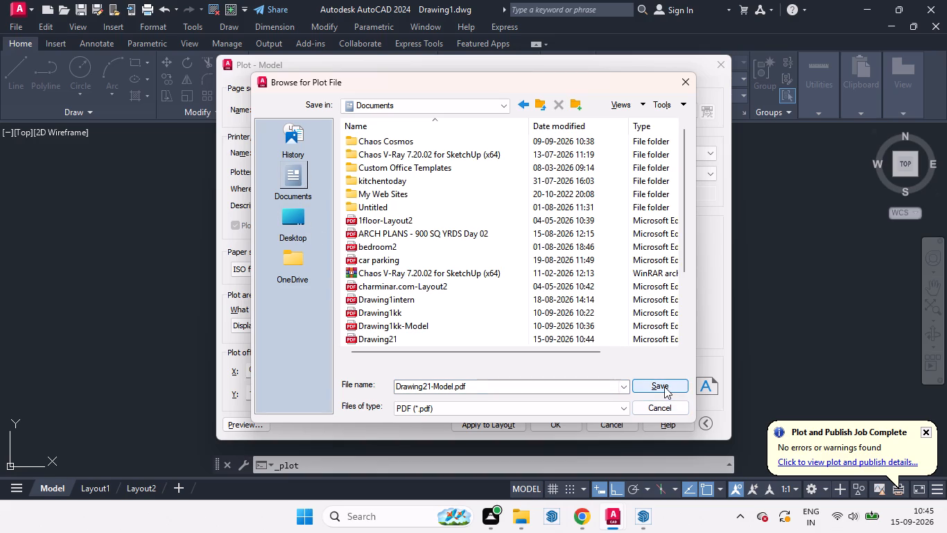
pyautogui.click(664, 387)
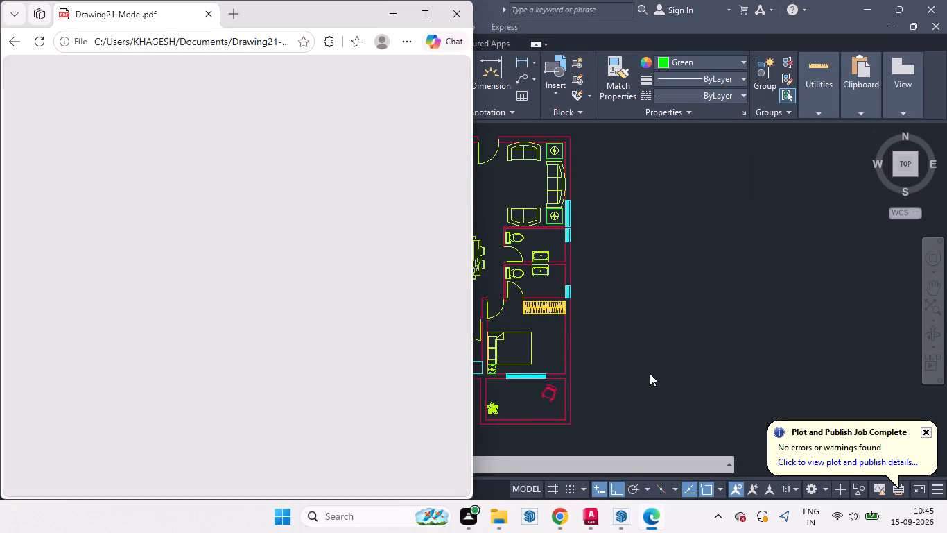
# Look over the plotted floor plan PDF in Microsoft Edge, then close it.
pyautogui.scroll(3, 276, 382)
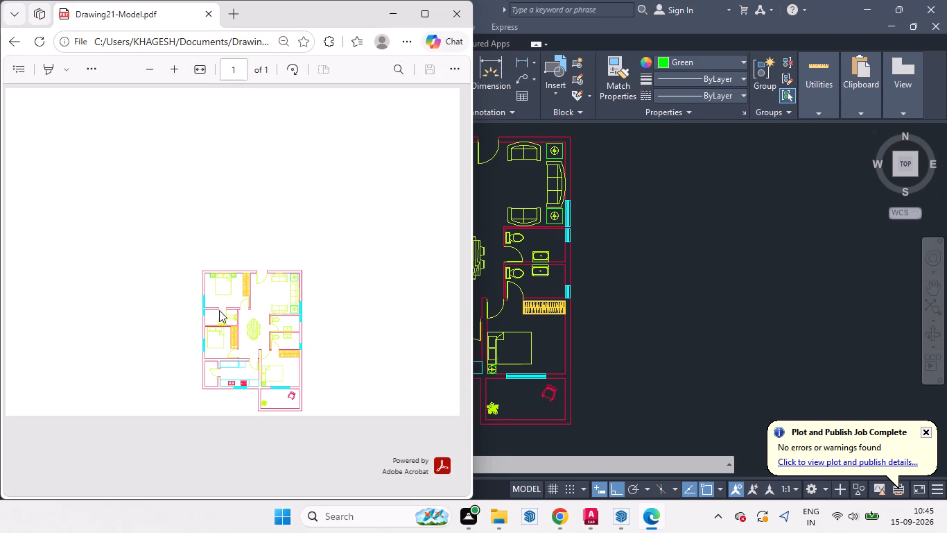
pyautogui.scroll(3, 214, 299)
pyautogui.click(448, 17)
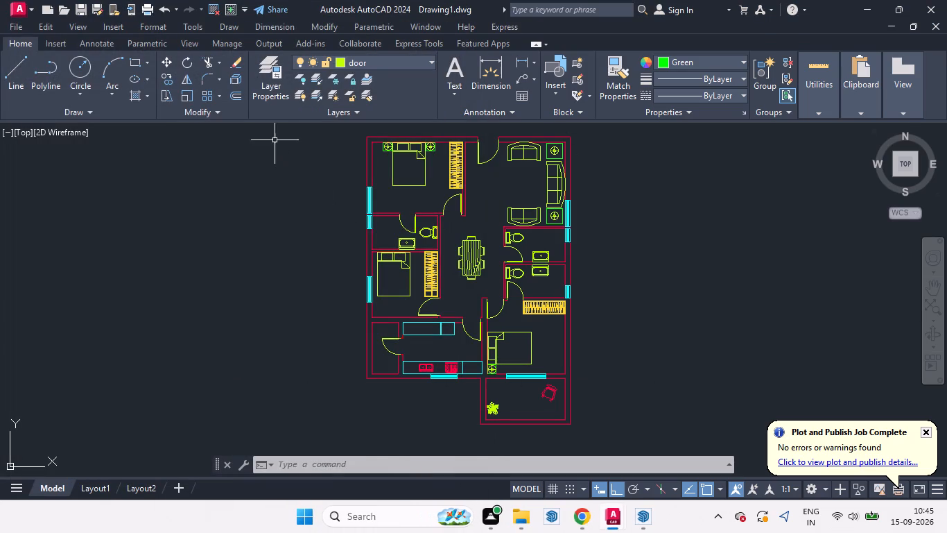
# Save the drawing as Drawing21 in the Documents folder, in AutoCAD 2018 Drawing format.
pyautogui.click(21, 26)
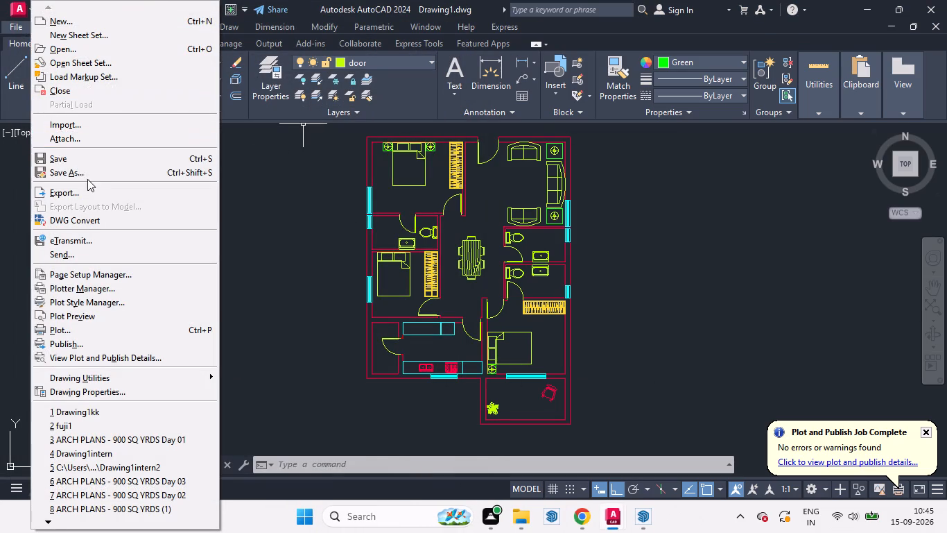
pyautogui.click(175, 155)
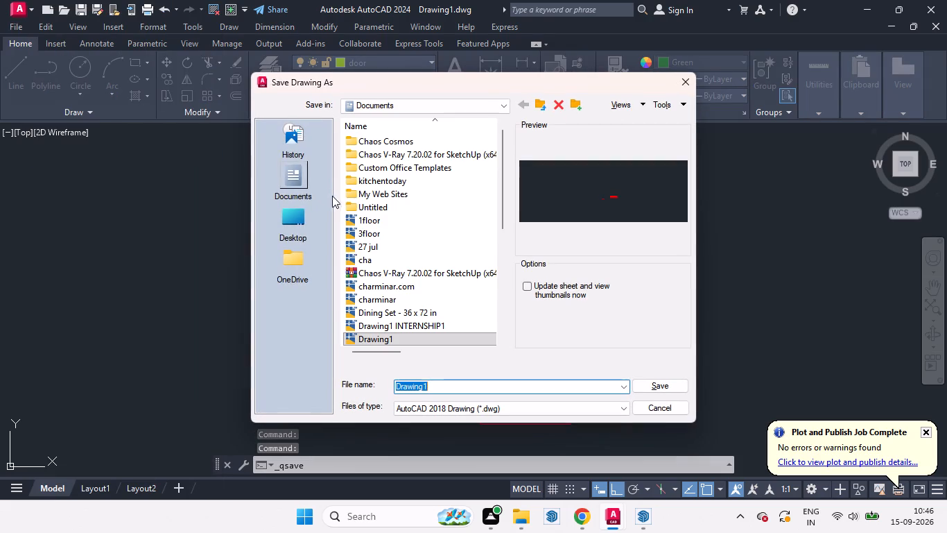
pyautogui.click(421, 385)
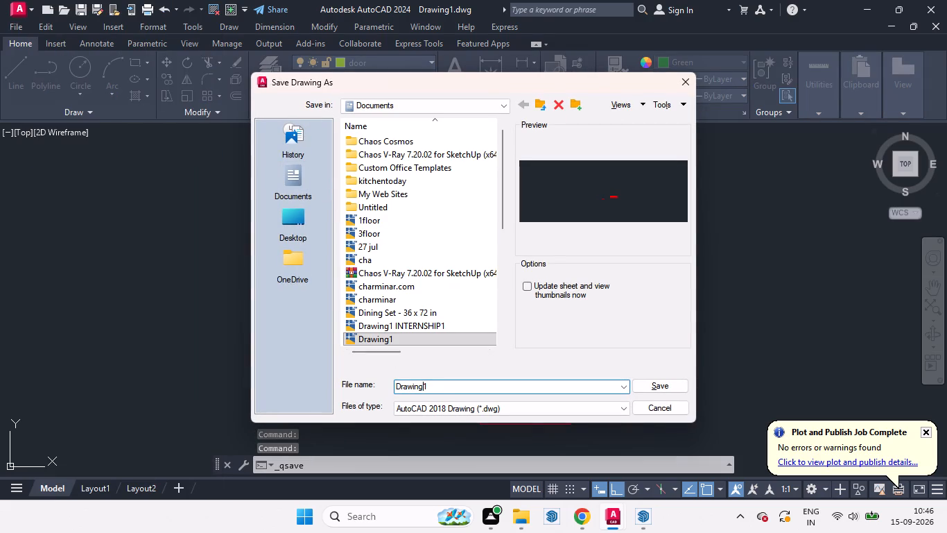
pyautogui.press('2')
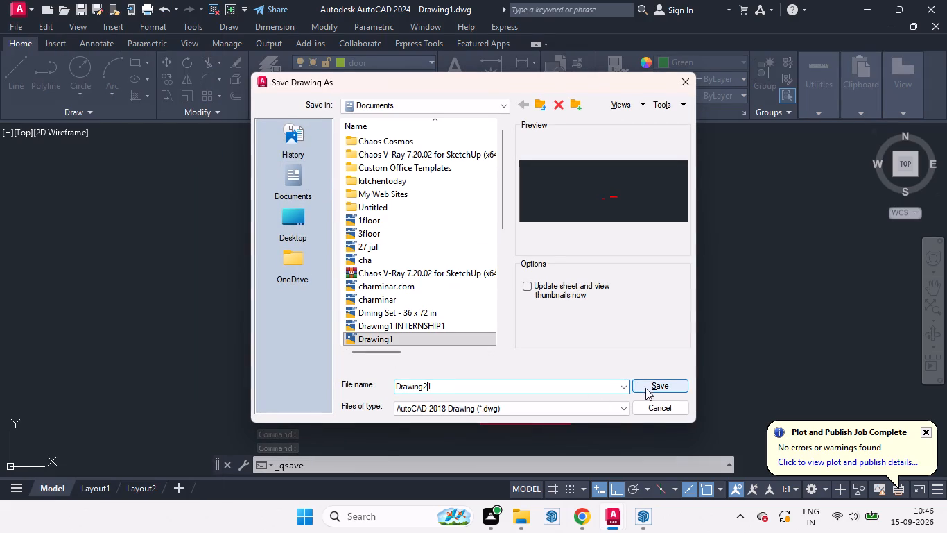
pyautogui.click(287, 185)
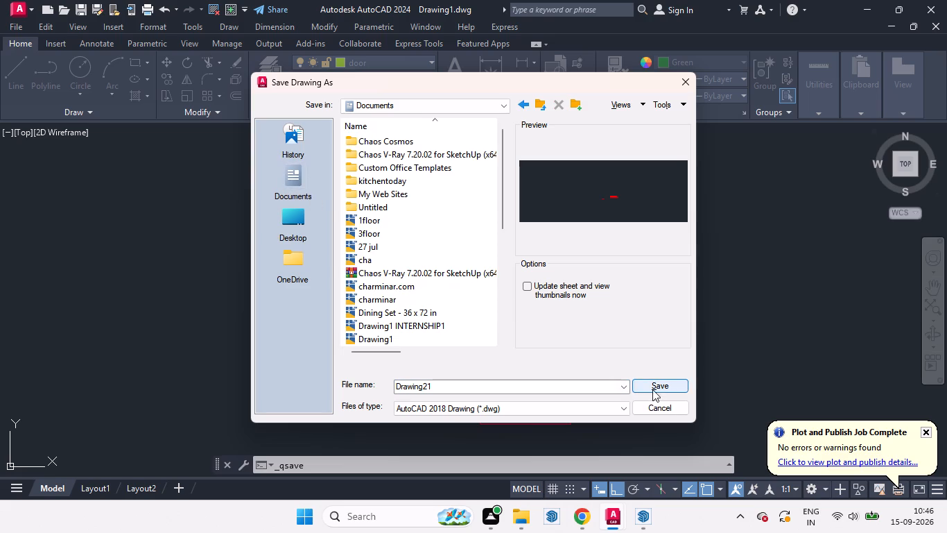
pyautogui.click(653, 387)
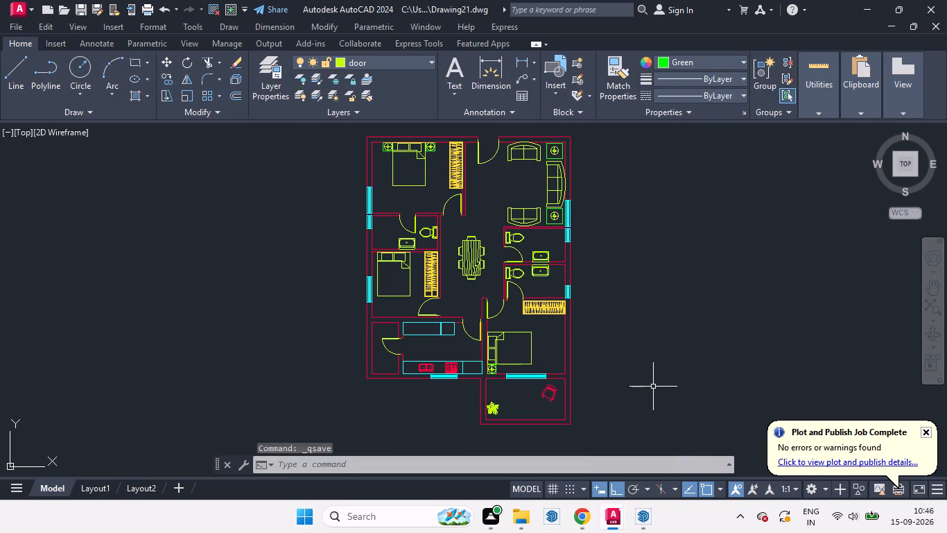
# Close AutoCAD along with the saved drawing.
pyautogui.click(937, 6)
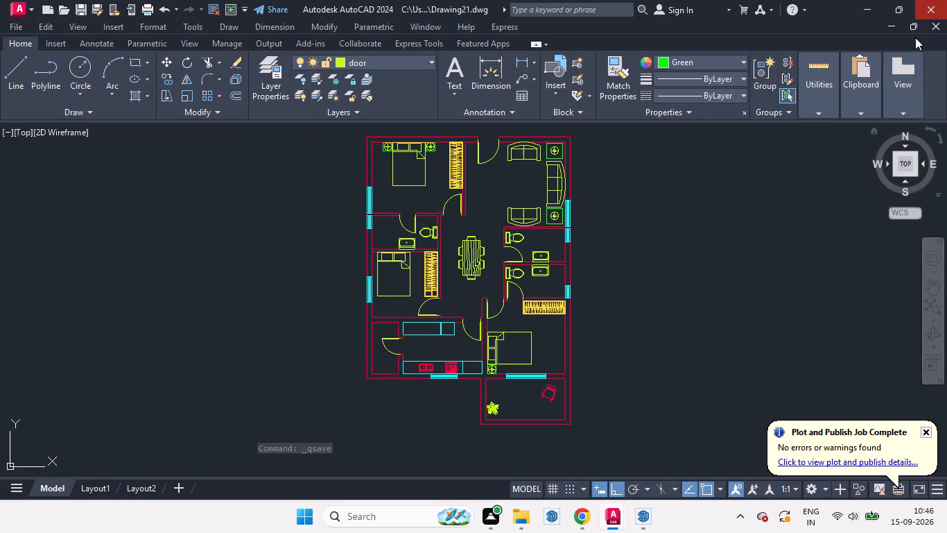
pyautogui.click(929, 6)
pyautogui.doubleClick(929, 11)
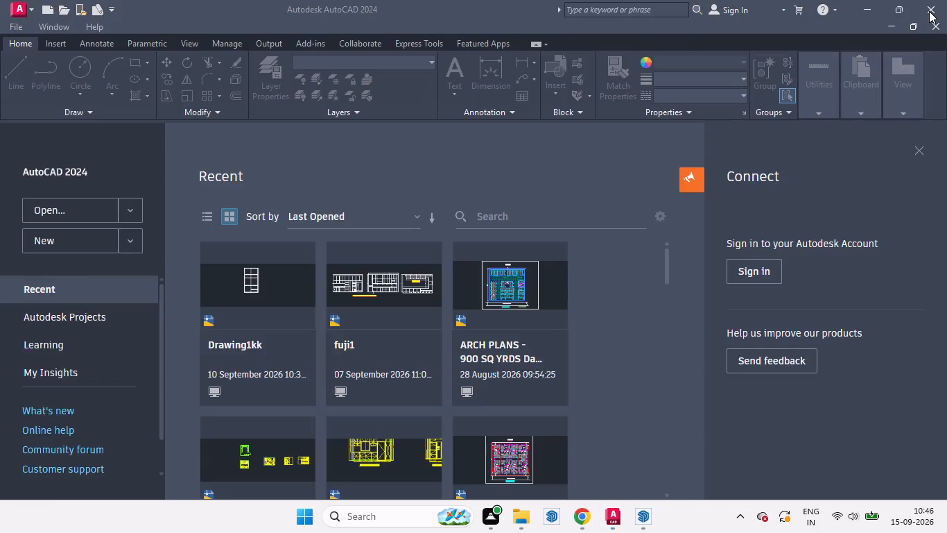
pyautogui.click(929, 10)
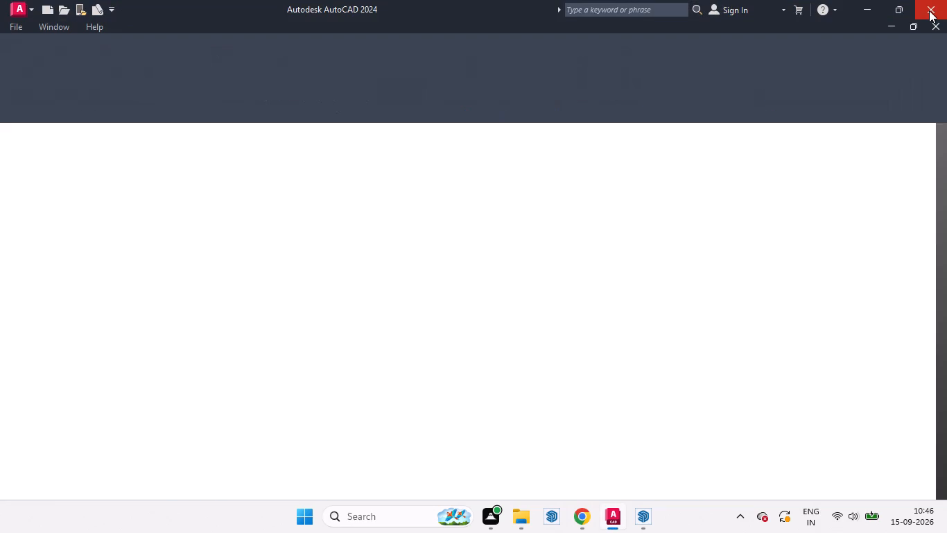
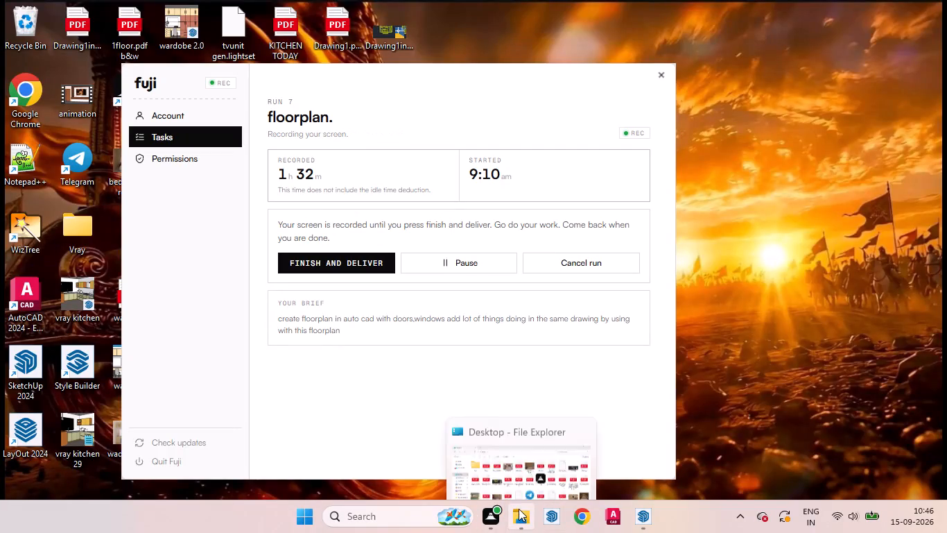
# Look through the Documents and Downloads folders in File Explorer for the saved floor plan files.
pyautogui.click(523, 457)
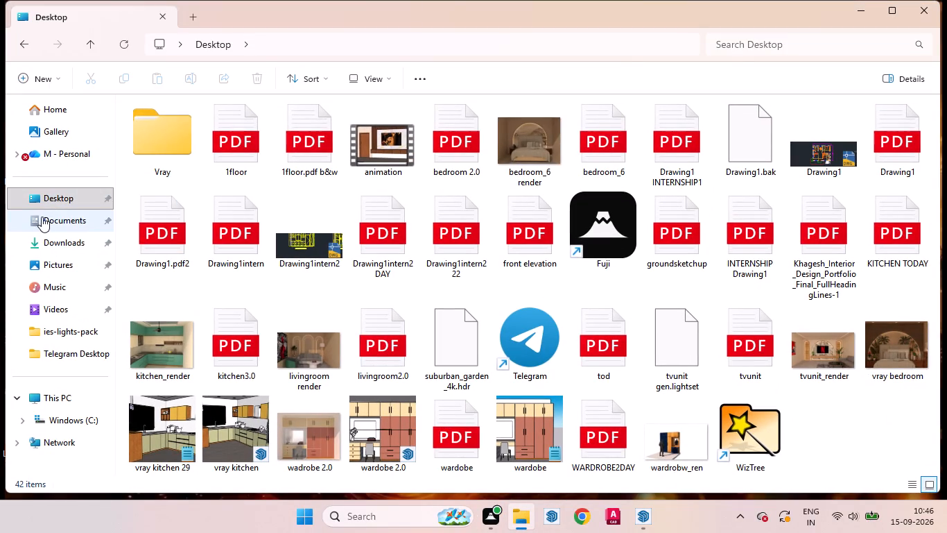
pyautogui.click(64, 219)
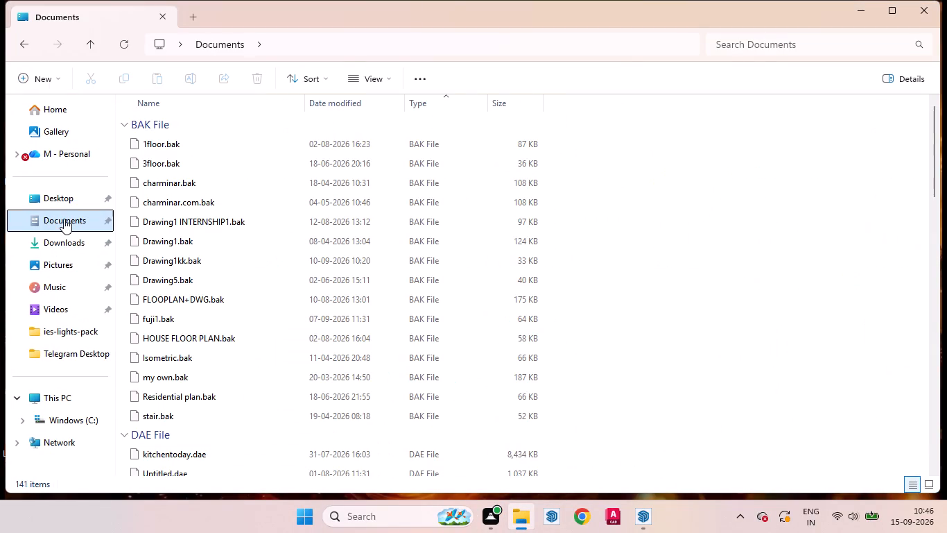
pyautogui.scroll(-5, 276, 255)
pyautogui.scroll(-1, 234, 330)
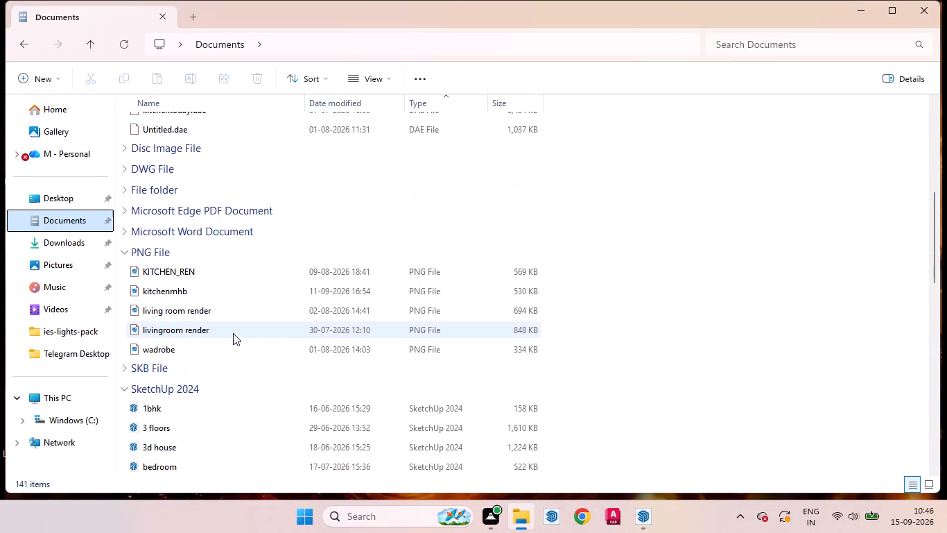
pyautogui.scroll(-13, 232, 337)
pyautogui.scroll(-4, 178, 386)
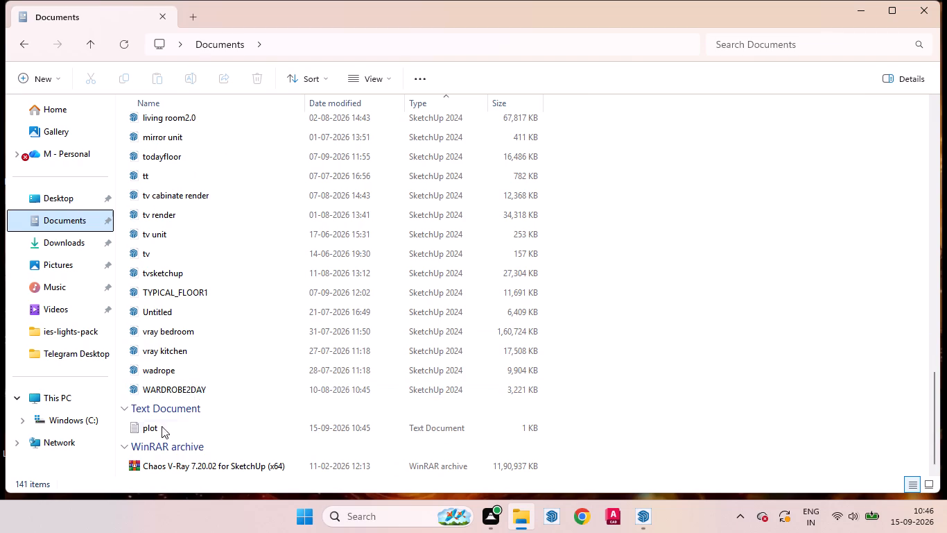
pyautogui.scroll(20, 164, 429)
pyautogui.scroll(9, 164, 429)
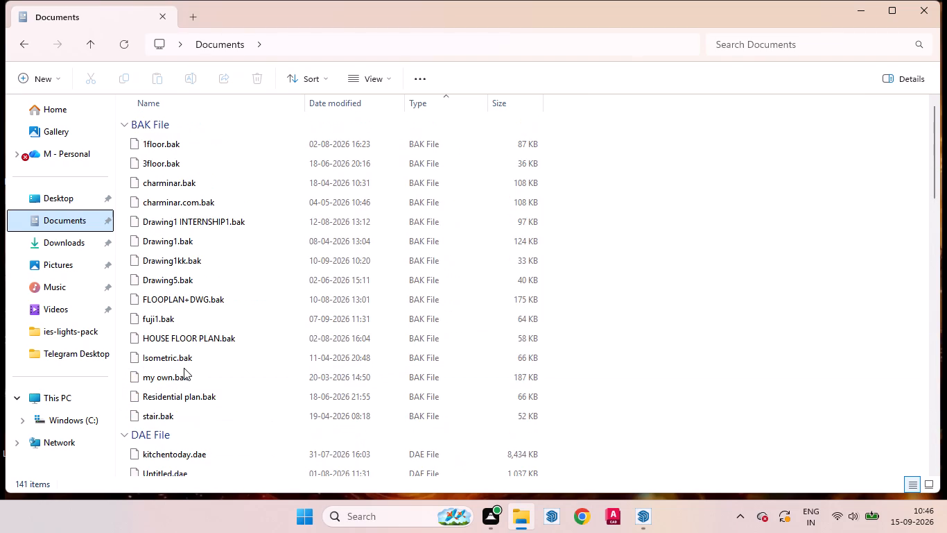
pyautogui.click(57, 247)
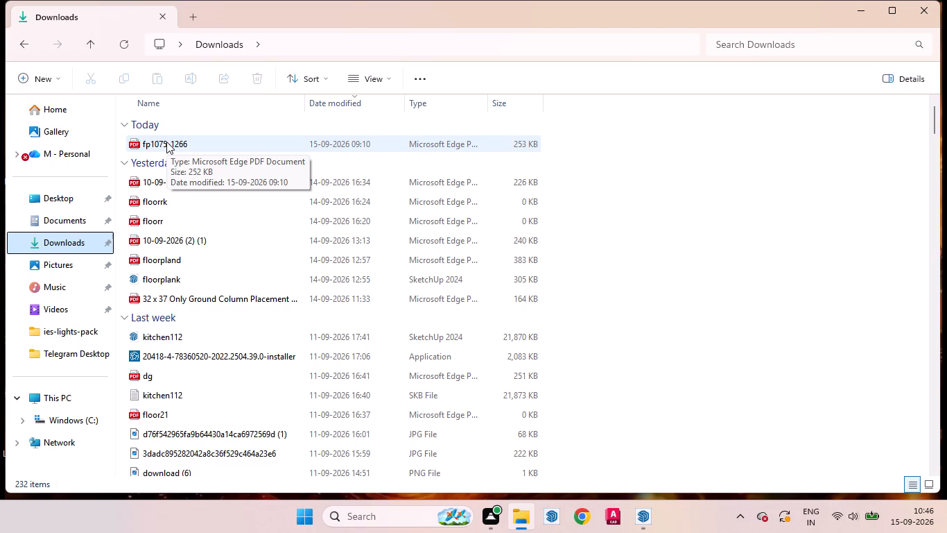
pyautogui.click(58, 213)
pyautogui.scroll(-4, 218, 184)
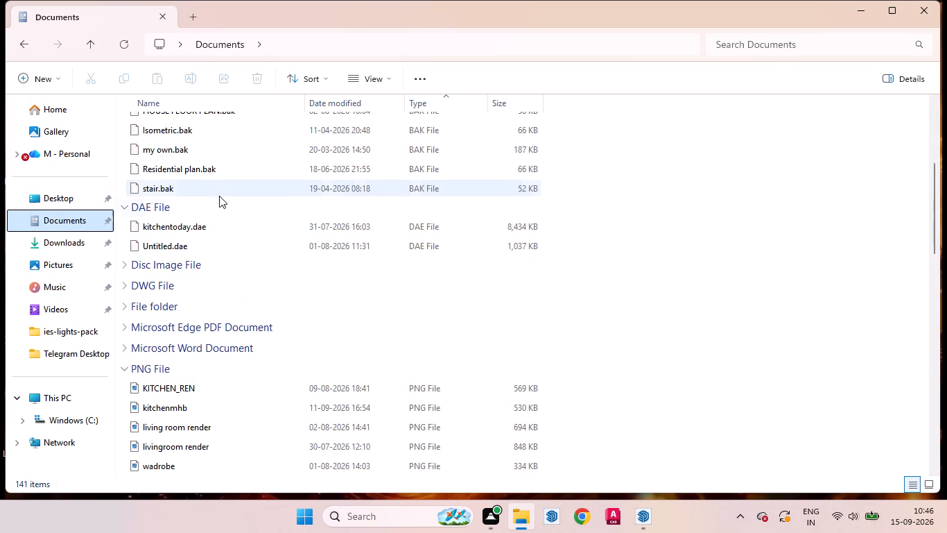
pyautogui.scroll(5, 65, 172)
# Open the Drawing21 drawing from the recent files in File Explorer's Home view.
pyautogui.click(59, 109)
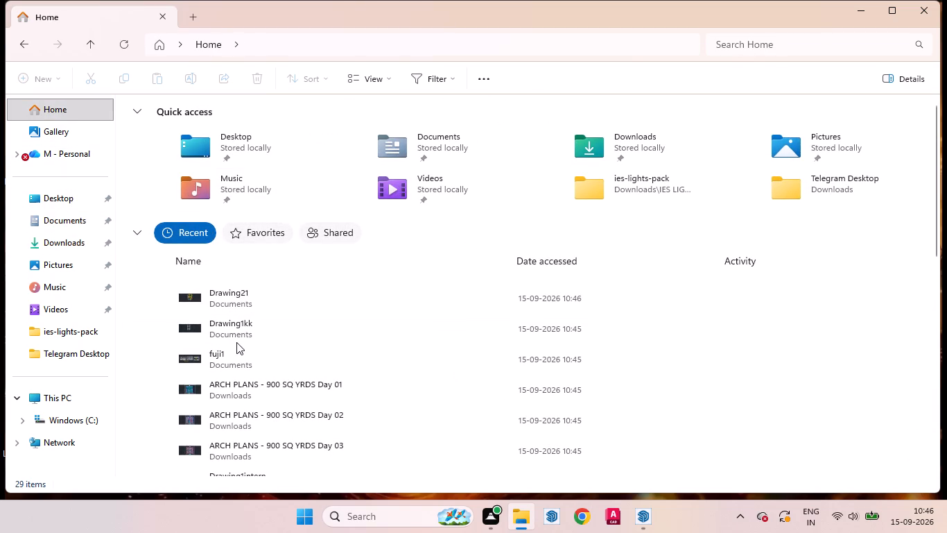
pyautogui.doubleClick(252, 299)
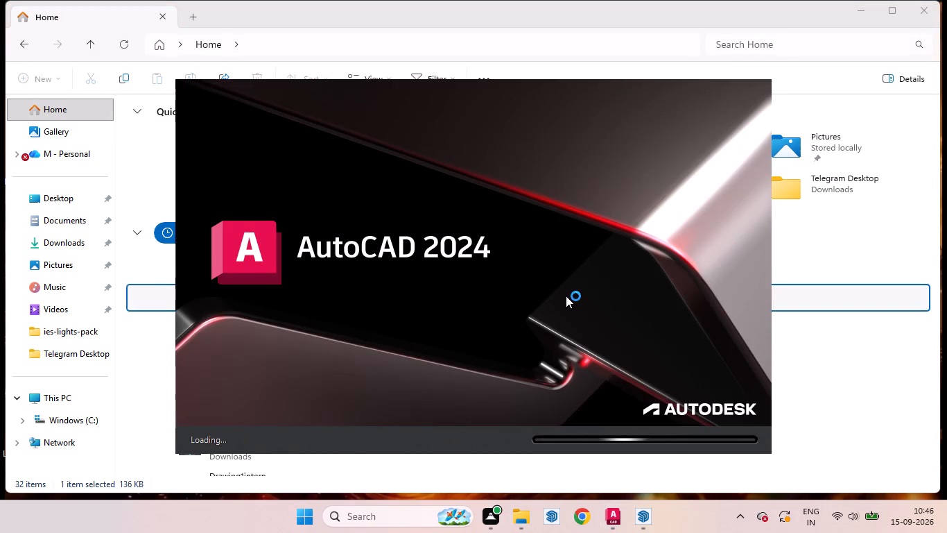
pyautogui.click(829, 108)
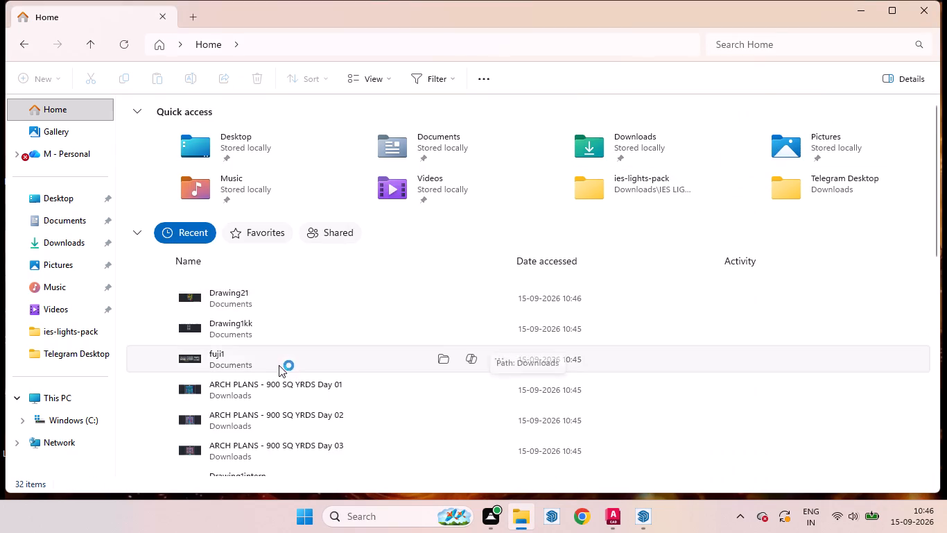
# Open the Drawing1kk drawing from the recent files to view it, then minimise AutoCAD.
pyautogui.doubleClick(272, 328)
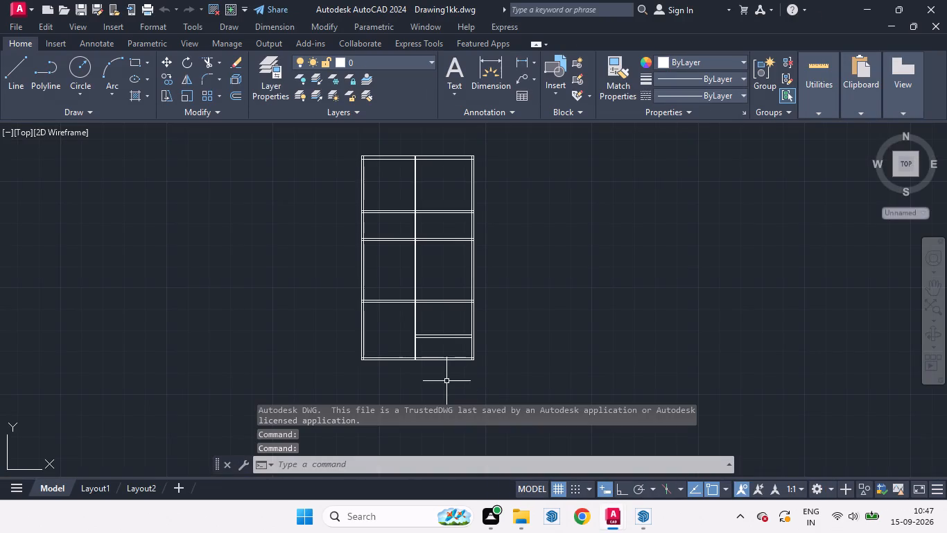
pyautogui.click(862, 5)
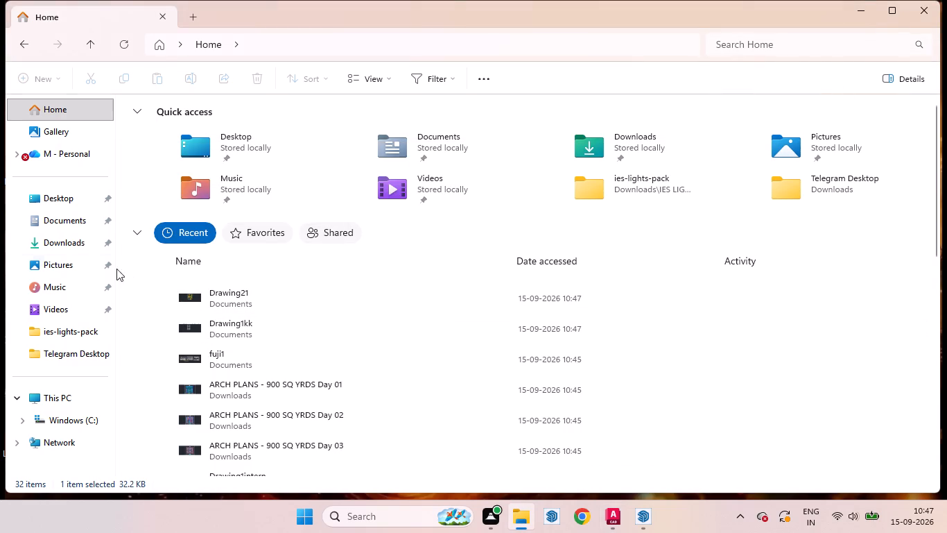
# Look through the grouped files in the Documents folder for the floor plan's saved and plotted output.
pyautogui.scroll(2, 67, 240)
pyautogui.click(44, 221)
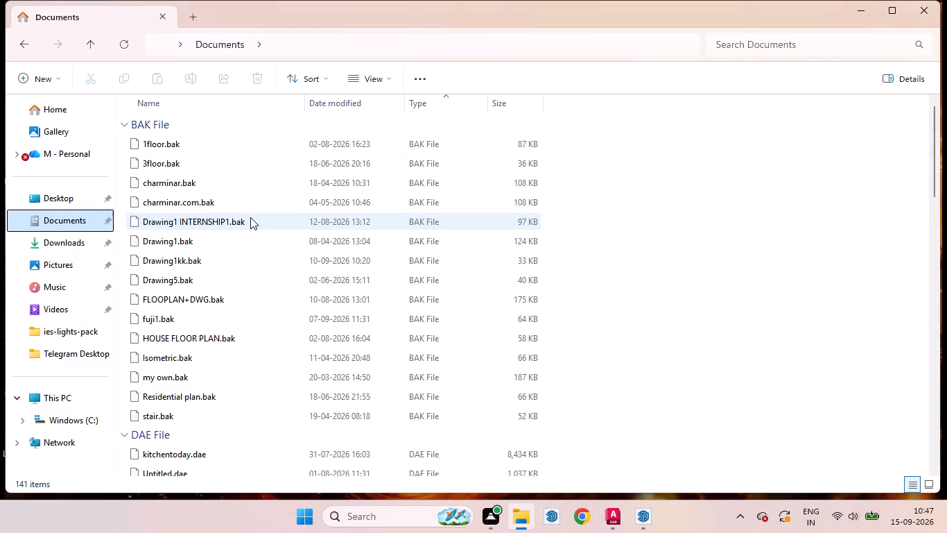
pyautogui.scroll(-1, 232, 242)
pyautogui.scroll(1, 232, 244)
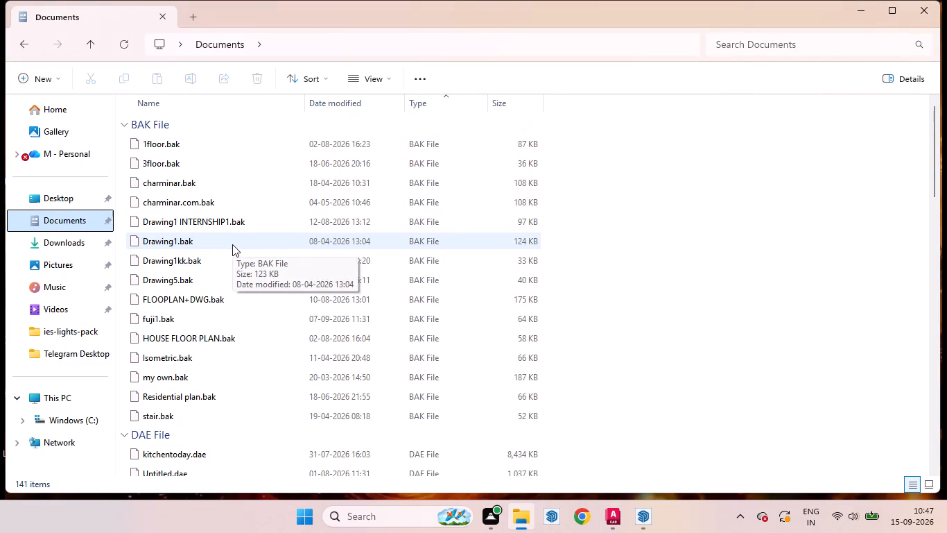
pyautogui.scroll(-3, 232, 245)
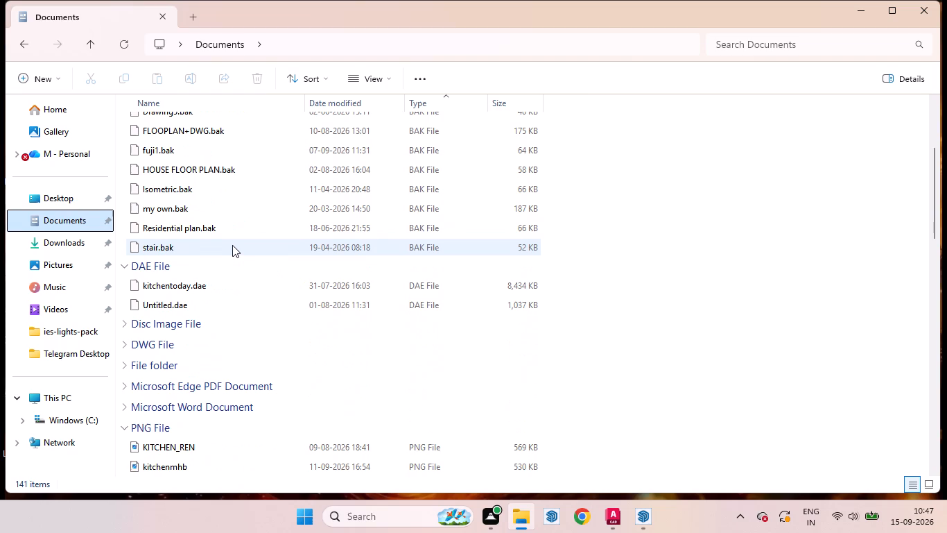
pyautogui.scroll(-2, 232, 245)
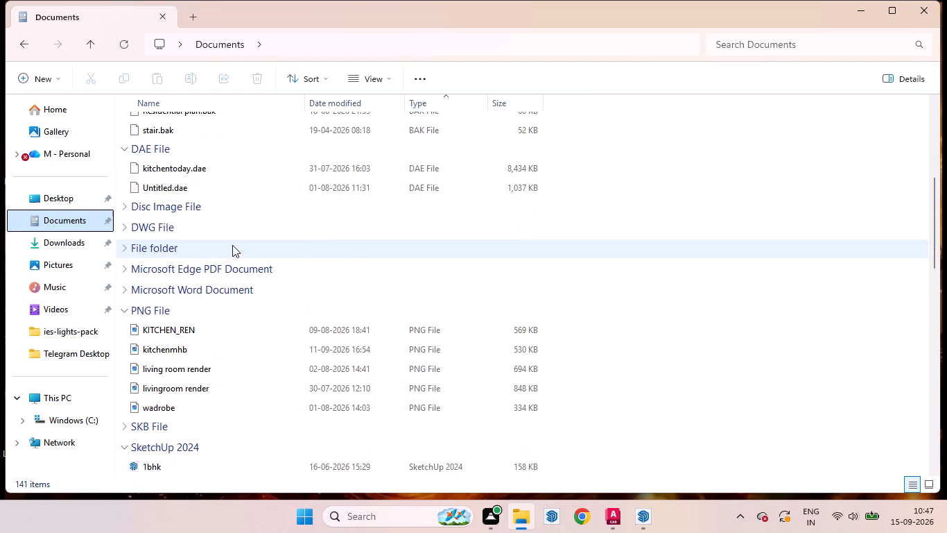
pyautogui.scroll(-2, 232, 245)
pyautogui.scroll(-20, 232, 245)
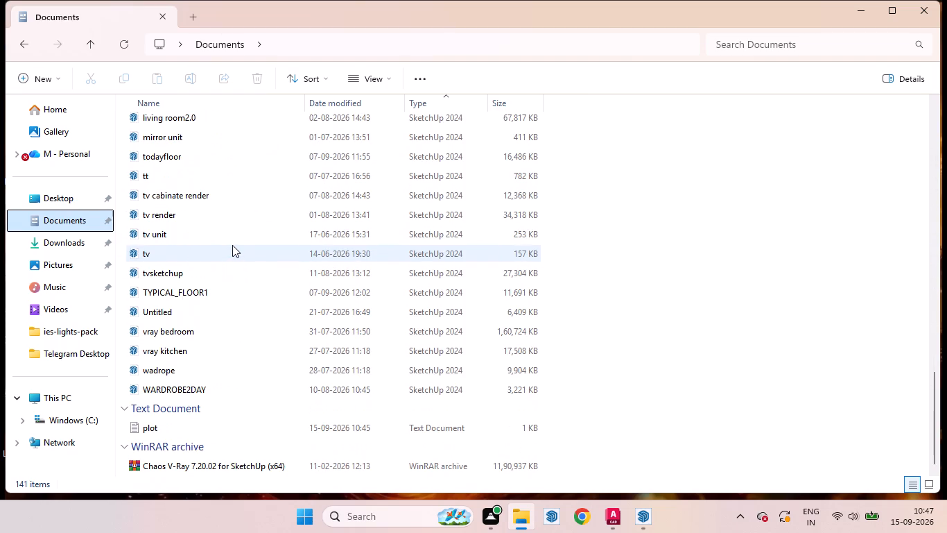
pyautogui.scroll(-5, 232, 245)
# Open the plot text document in the Documents folder to check its contents.
pyautogui.doubleClick(228, 421)
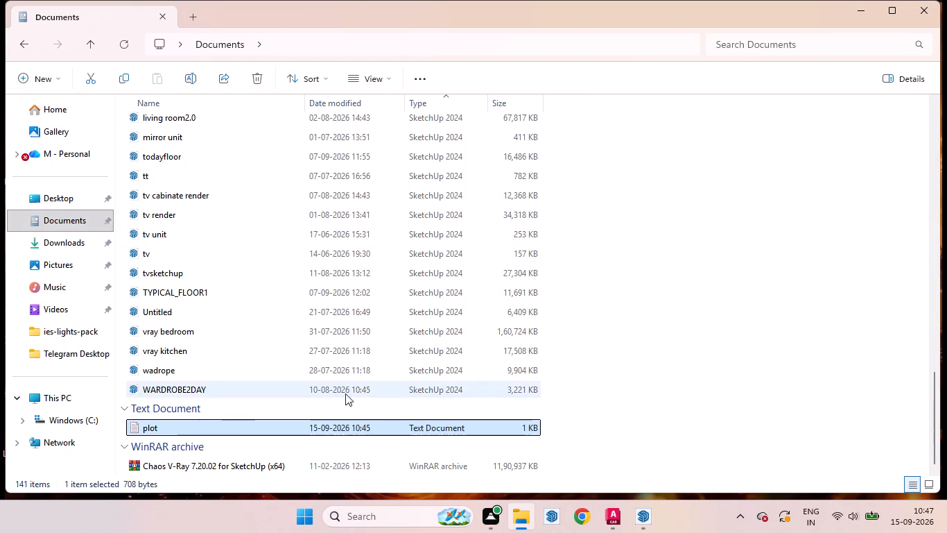
pyautogui.click(801, 28)
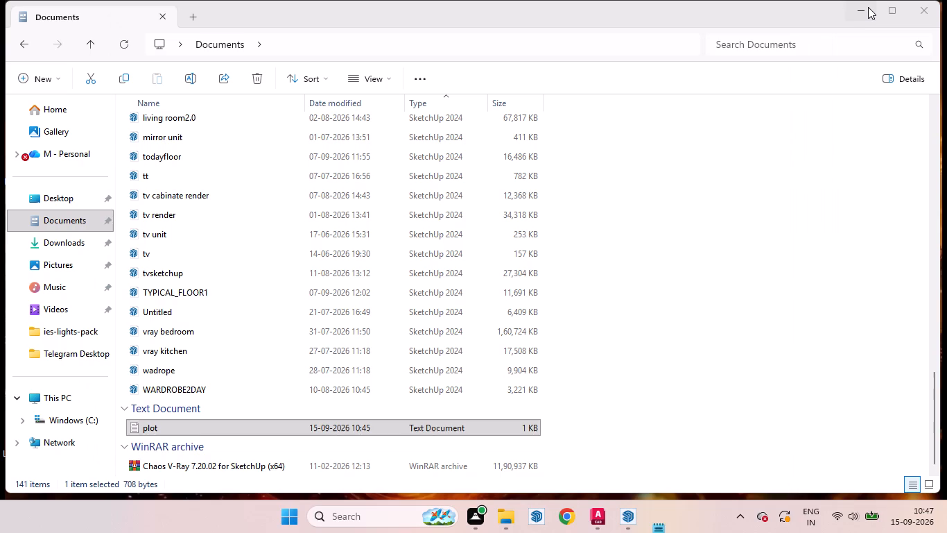
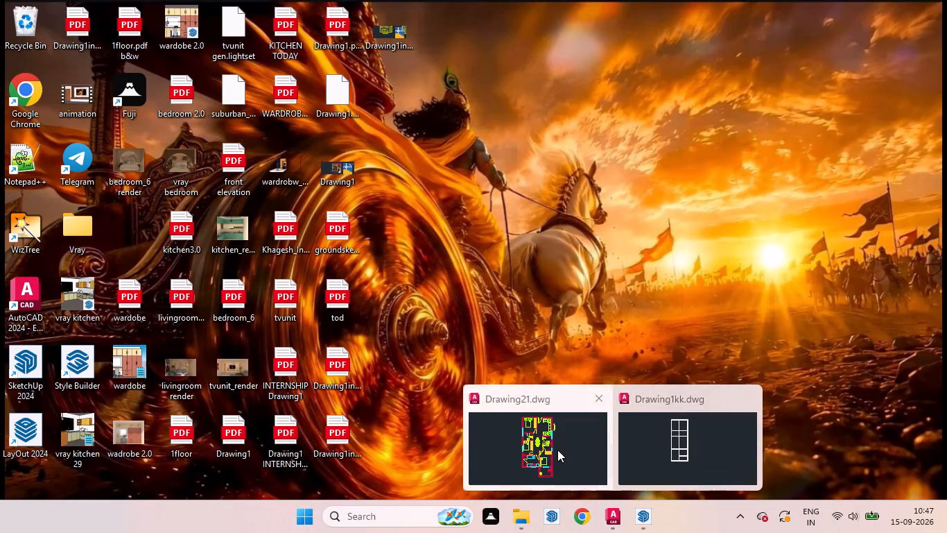
# Switch to the Drawing21 drawing in AutoCAD and delete its Layout2 layout.
pyautogui.click(557, 450)
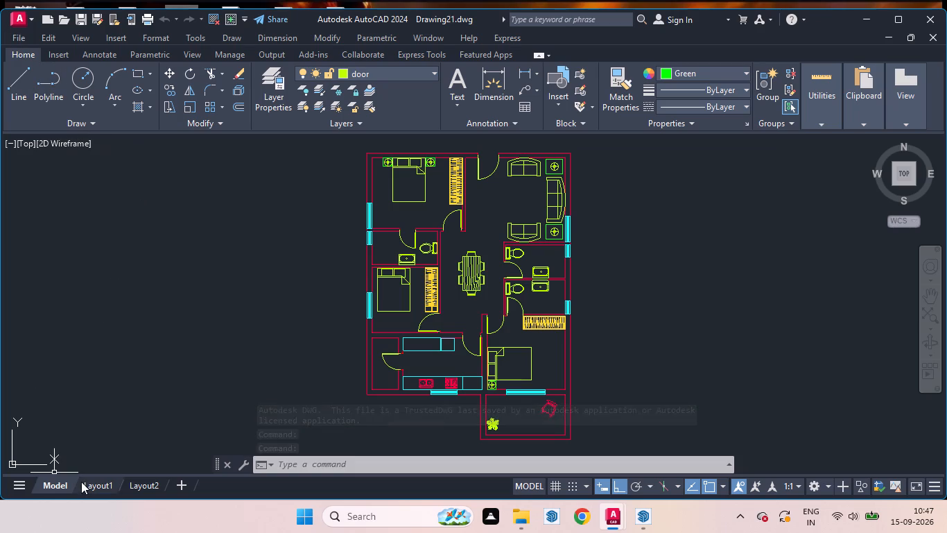
pyautogui.rightClick(56, 484)
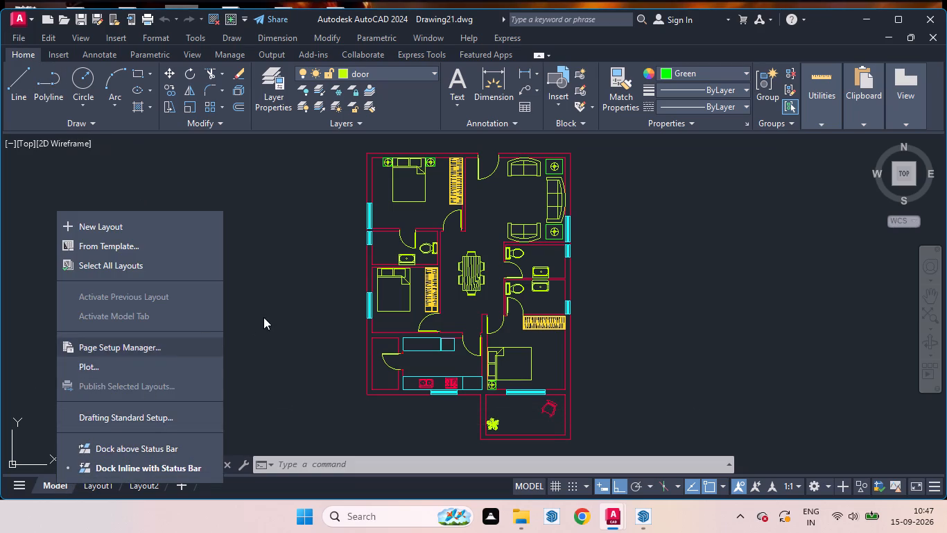
pyautogui.click(263, 317)
pyautogui.click(98, 488)
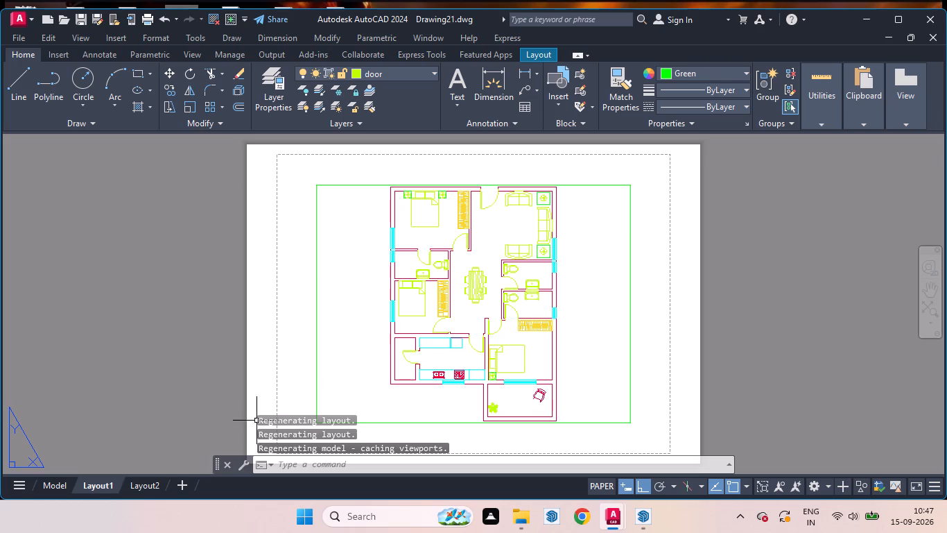
pyautogui.click(134, 488)
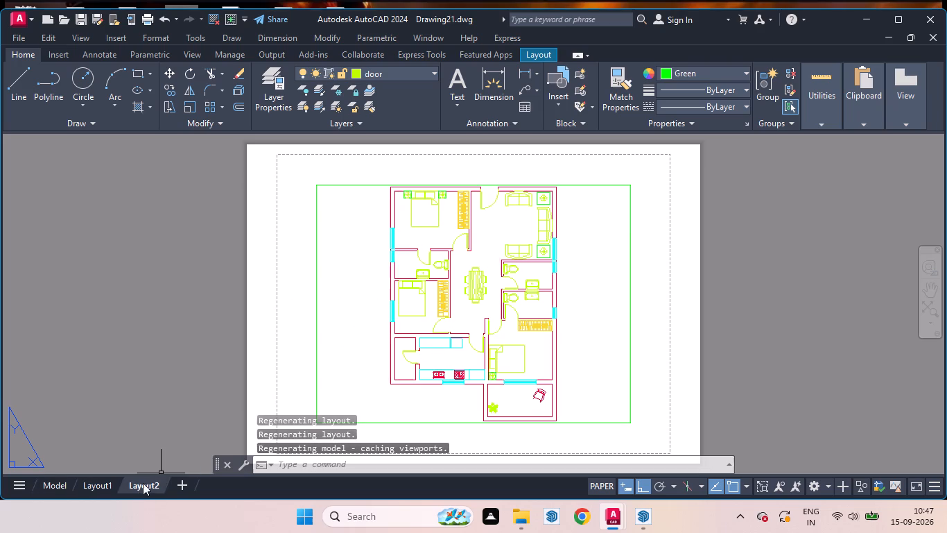
pyautogui.rightClick(152, 482)
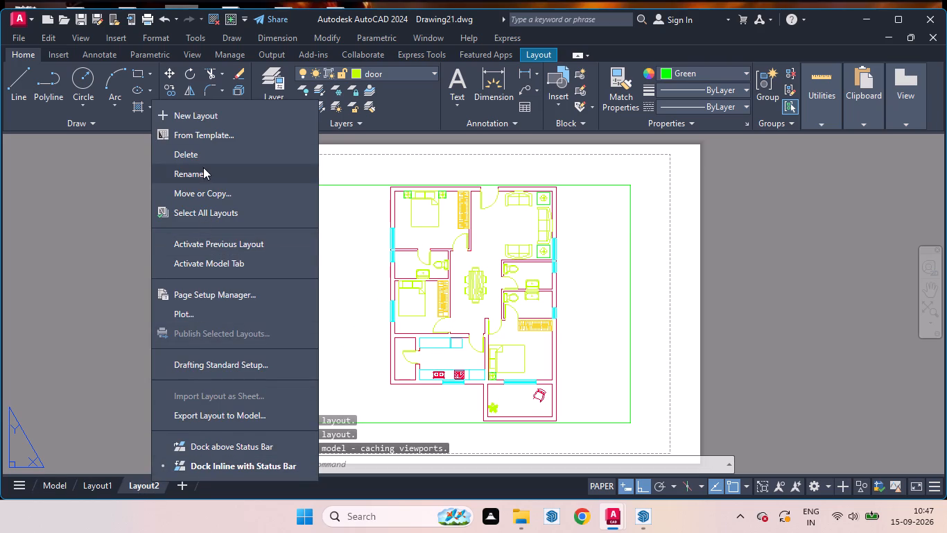
pyautogui.click(202, 155)
pyautogui.click(512, 310)
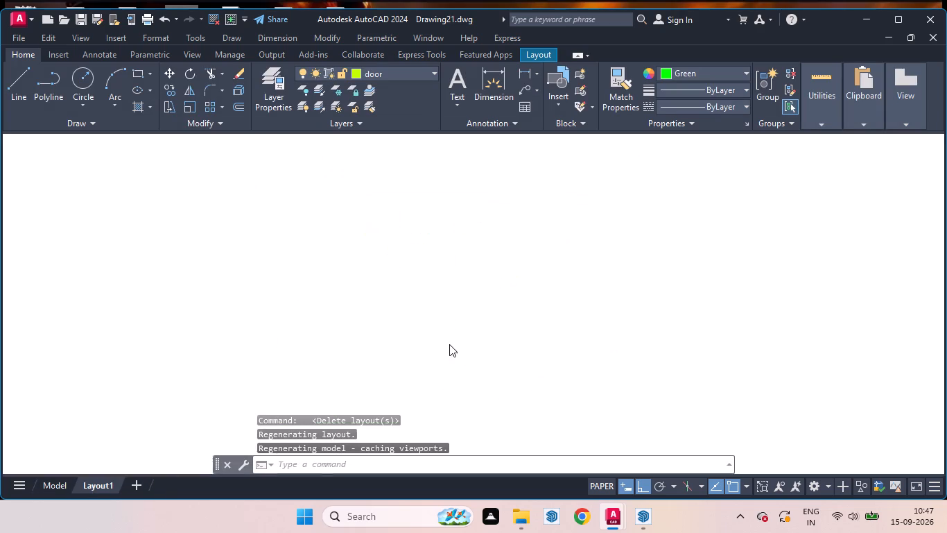
# Start the Publish command from Layout1 and remove every sheet except Drawing21-Layout1 from the sheet list.
pyautogui.click(51, 484)
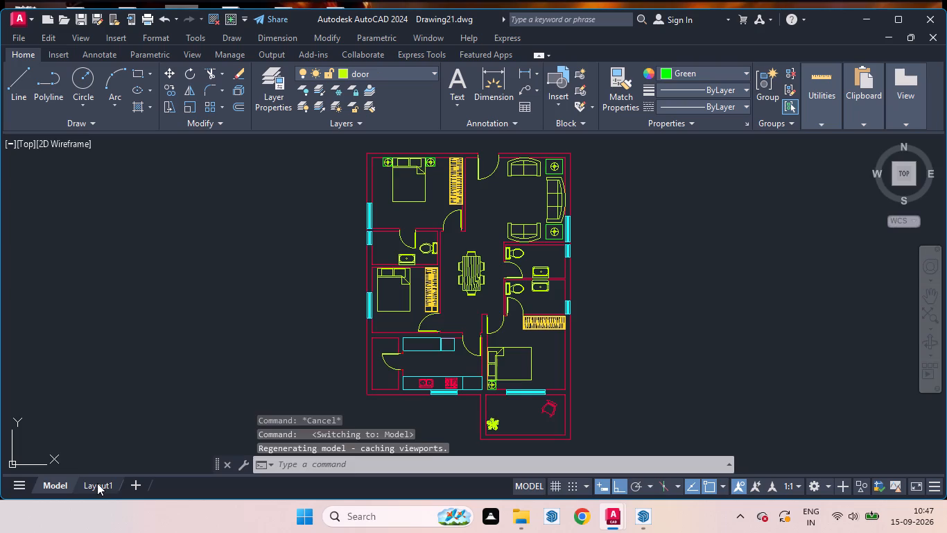
pyautogui.click(97, 483)
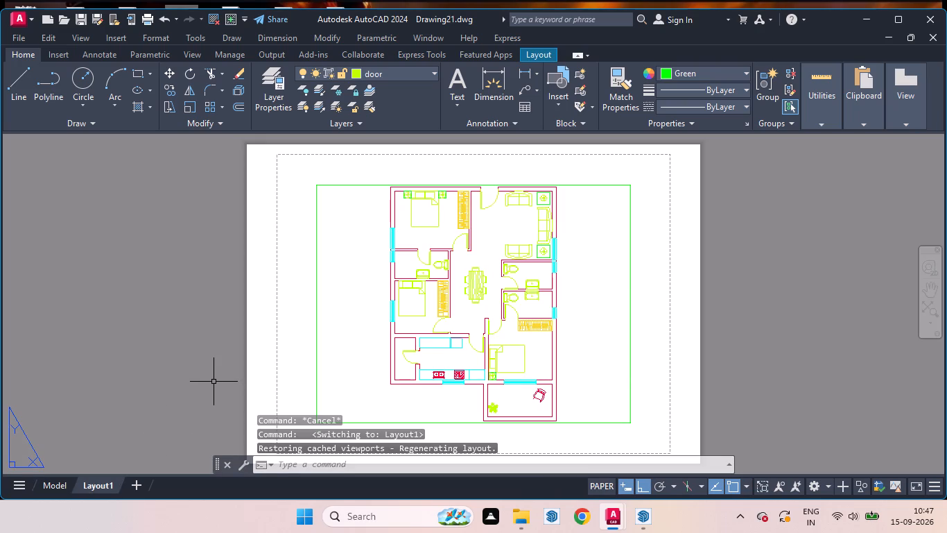
pyautogui.press('p')
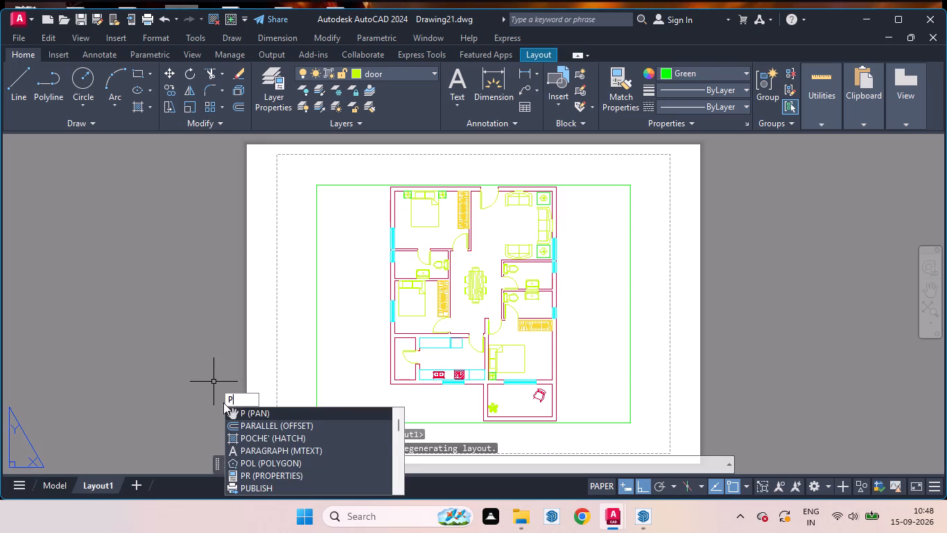
pyautogui.click(252, 489)
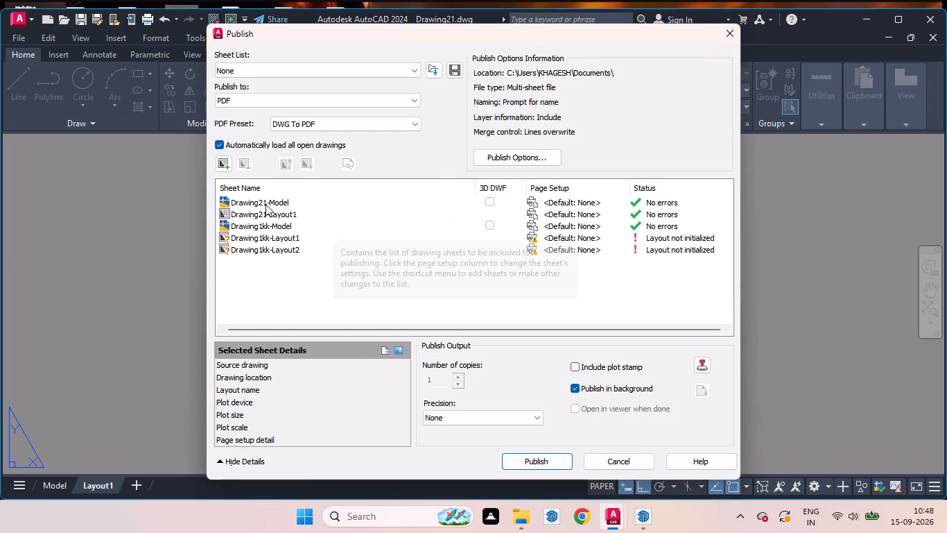
pyautogui.click(261, 203)
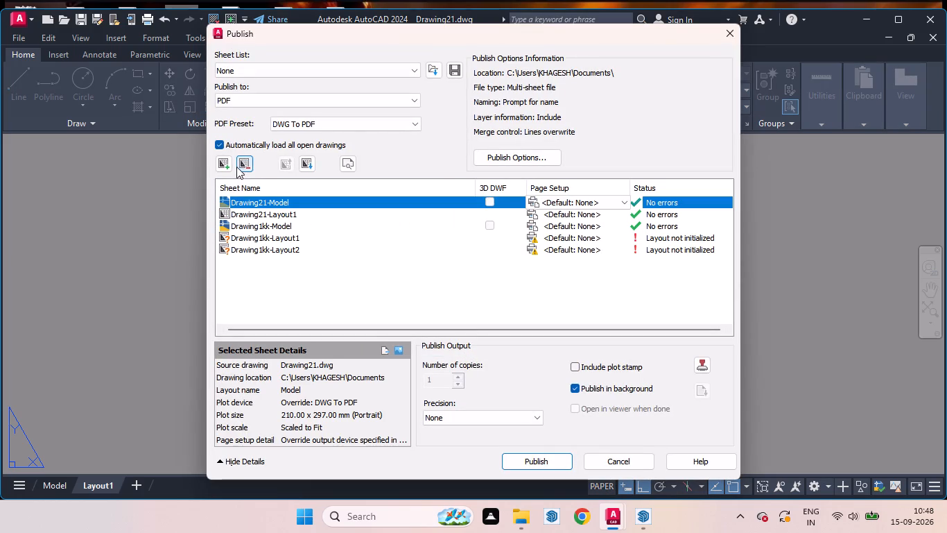
pyautogui.click(236, 167)
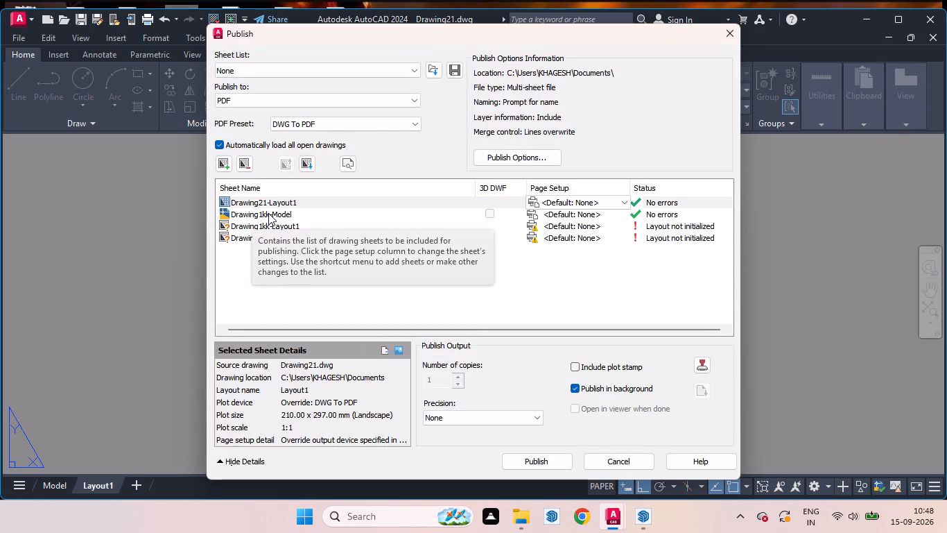
pyautogui.click(268, 213)
pyautogui.click(244, 164)
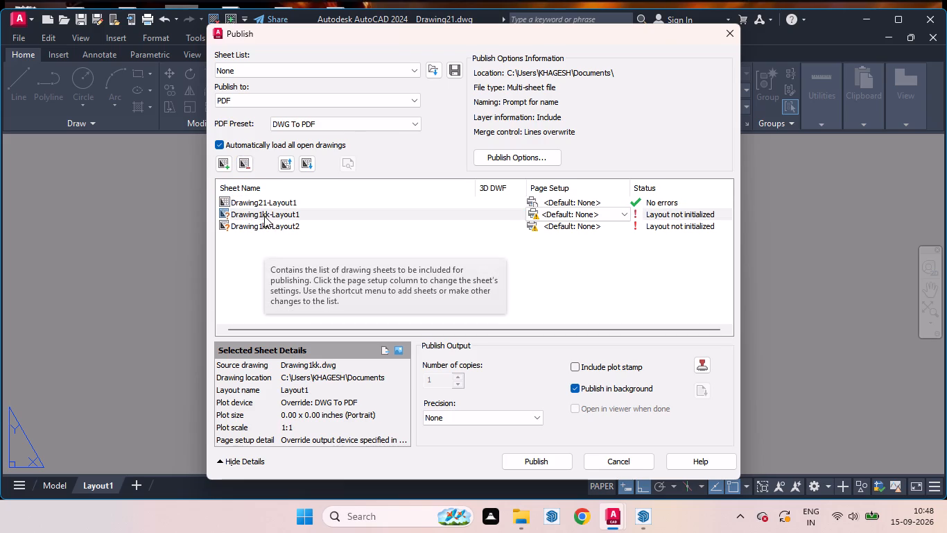
pyautogui.click(264, 216)
pyautogui.click(247, 165)
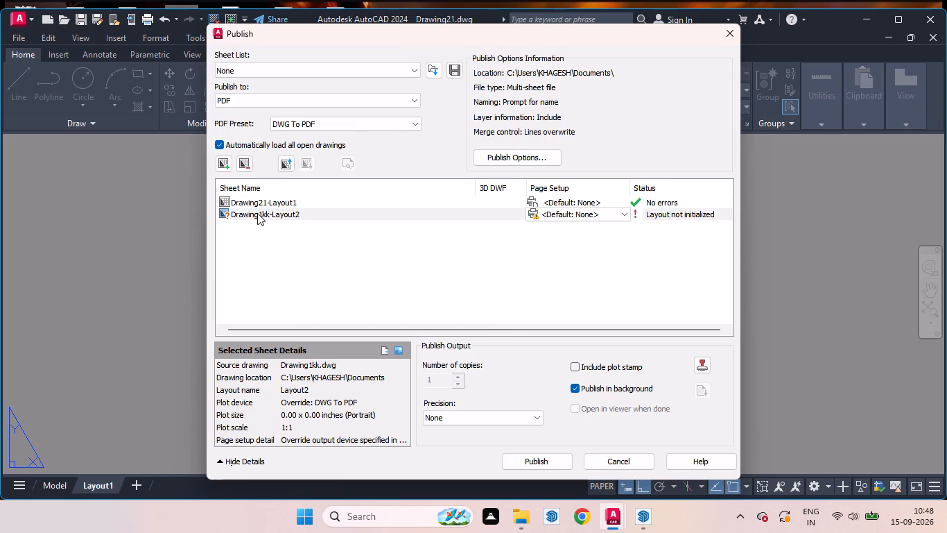
pyautogui.click(257, 213)
pyautogui.click(245, 167)
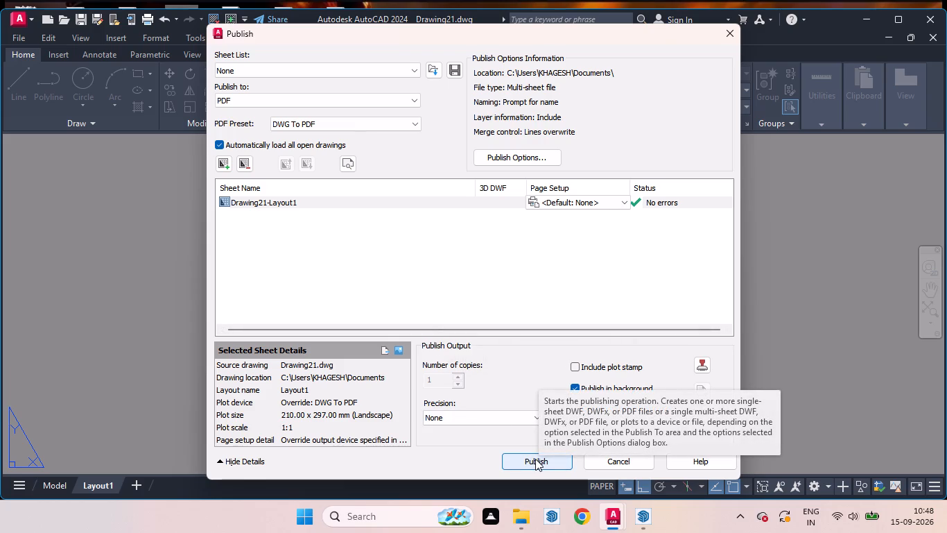
# Publish the Drawing21-Layout1 sheet as the PDF Drawing21 in the Documents folder, replacing the existing file and choosing to save the sheet list.
pyautogui.click(223, 460)
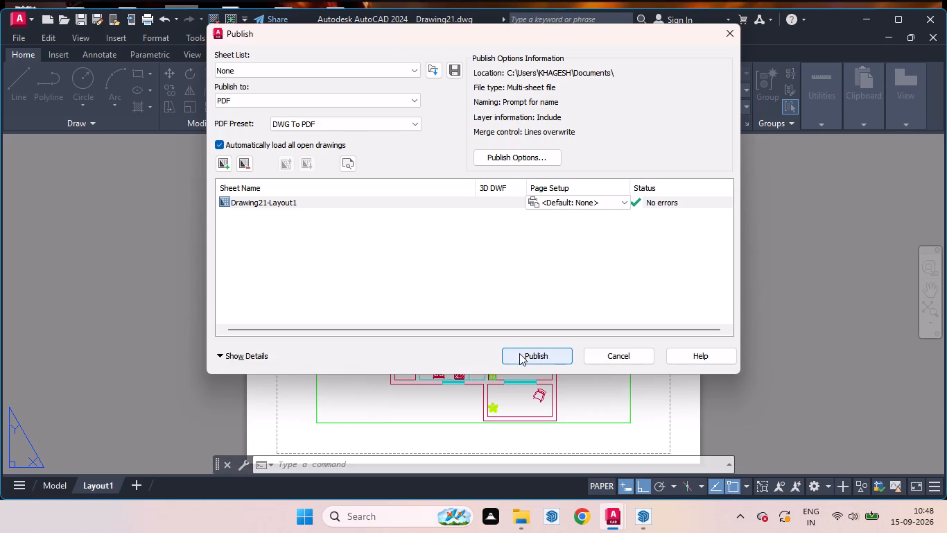
pyautogui.click(238, 355)
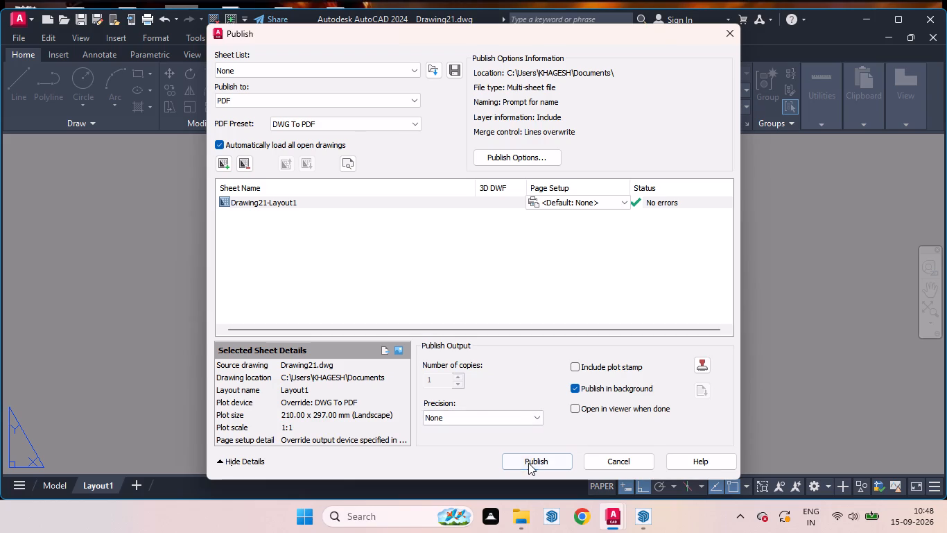
pyautogui.click(539, 417)
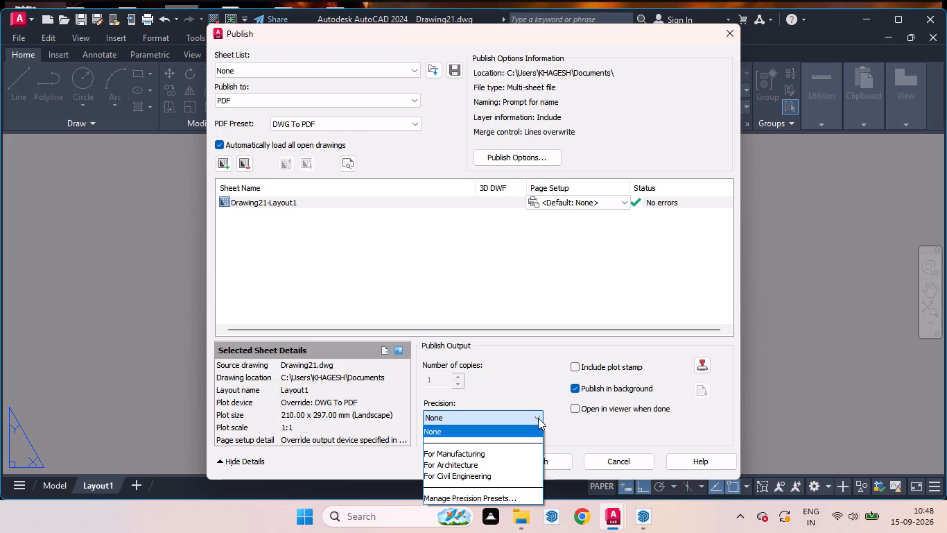
pyautogui.click(537, 418)
pyautogui.click(529, 460)
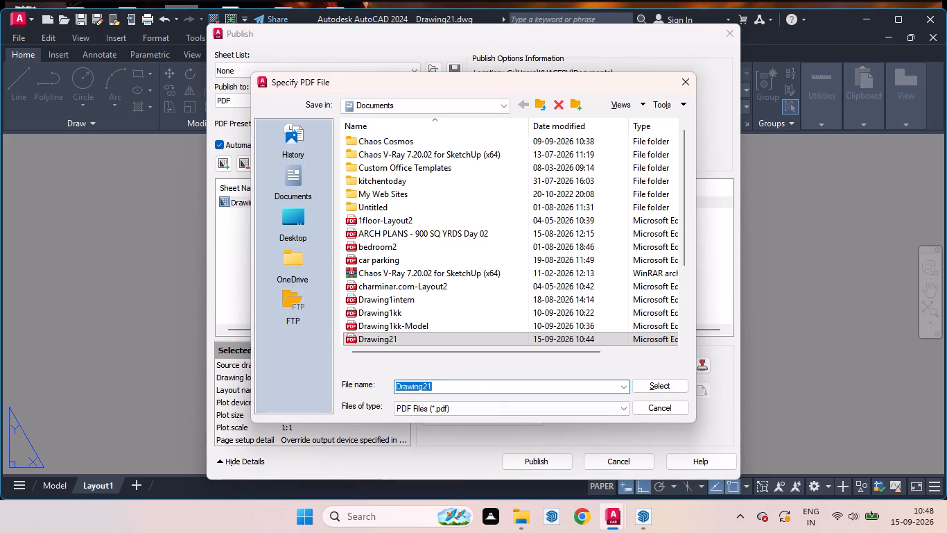
pyautogui.click(297, 184)
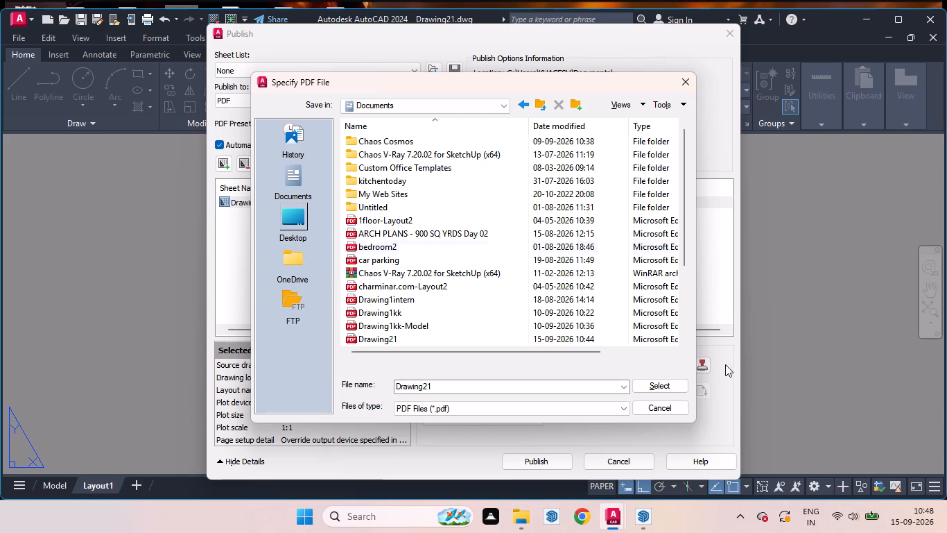
pyautogui.click(657, 380)
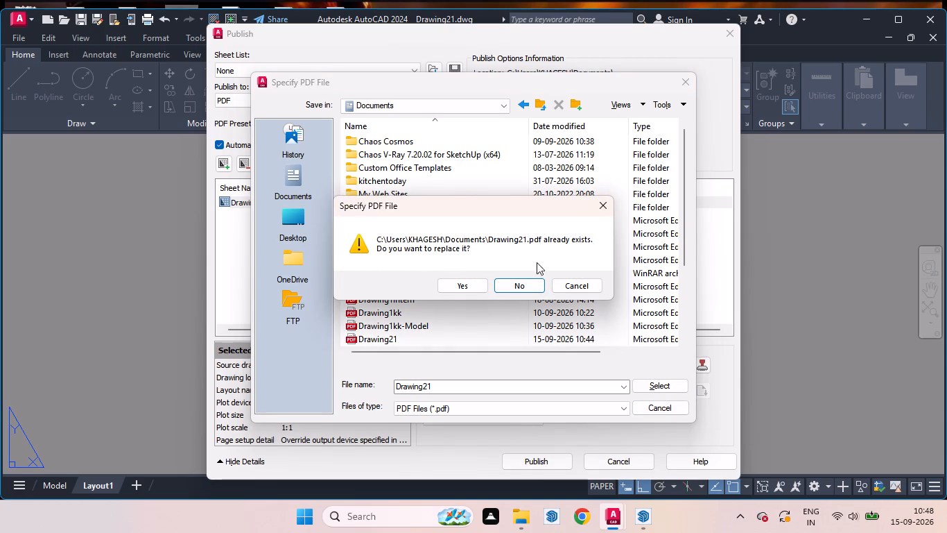
pyautogui.click(462, 282)
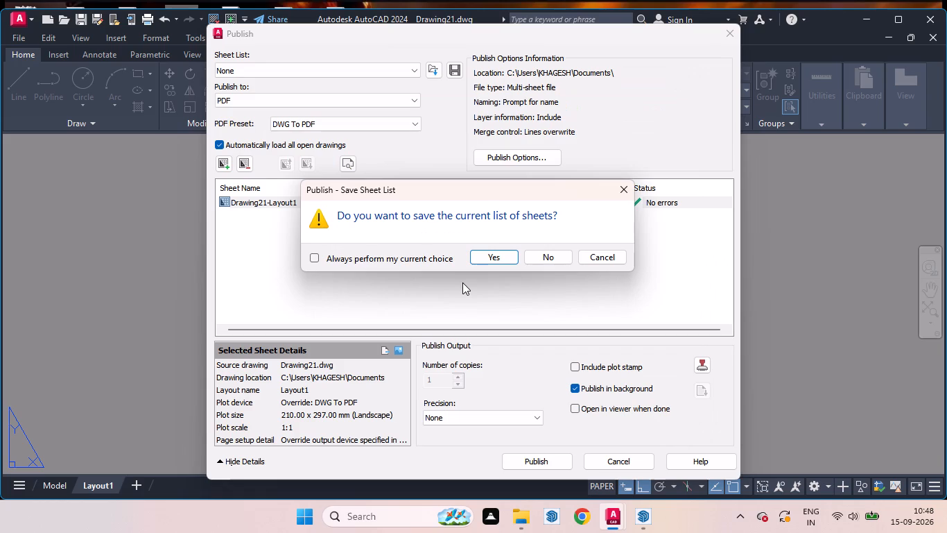
pyautogui.click(510, 254)
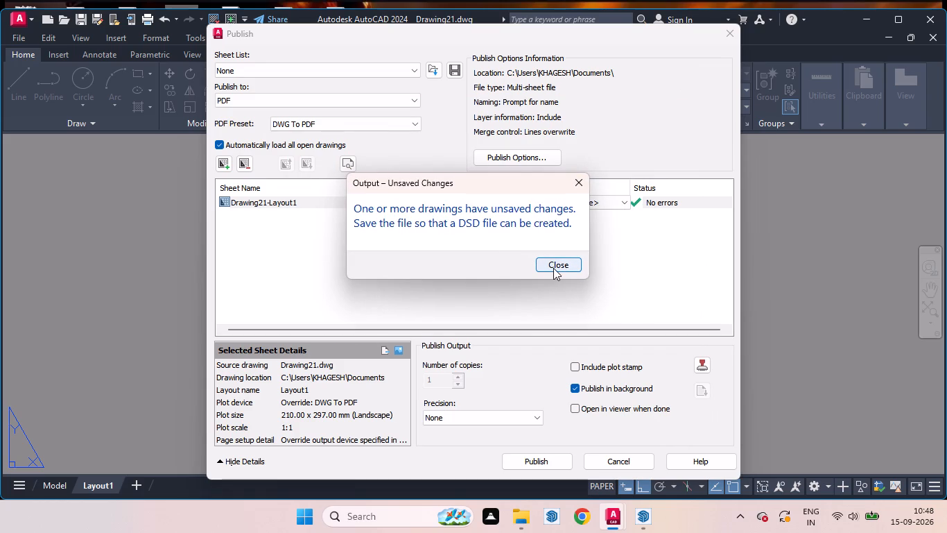
pyautogui.click(567, 269)
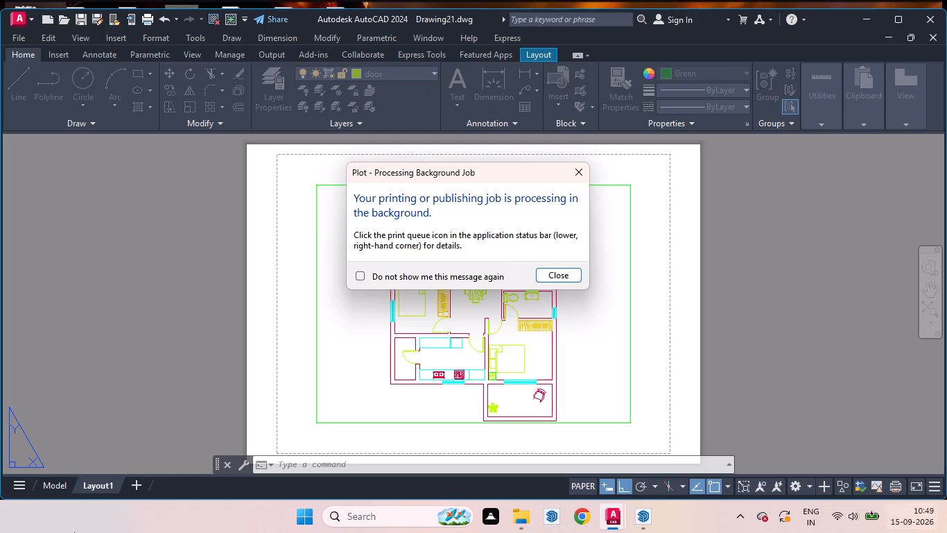
pyautogui.click(56, 485)
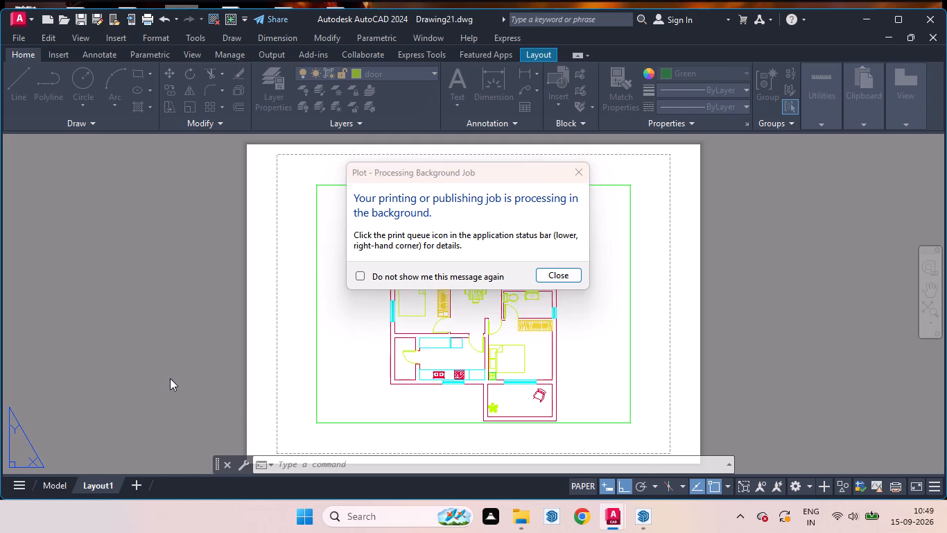
pyautogui.click(551, 273)
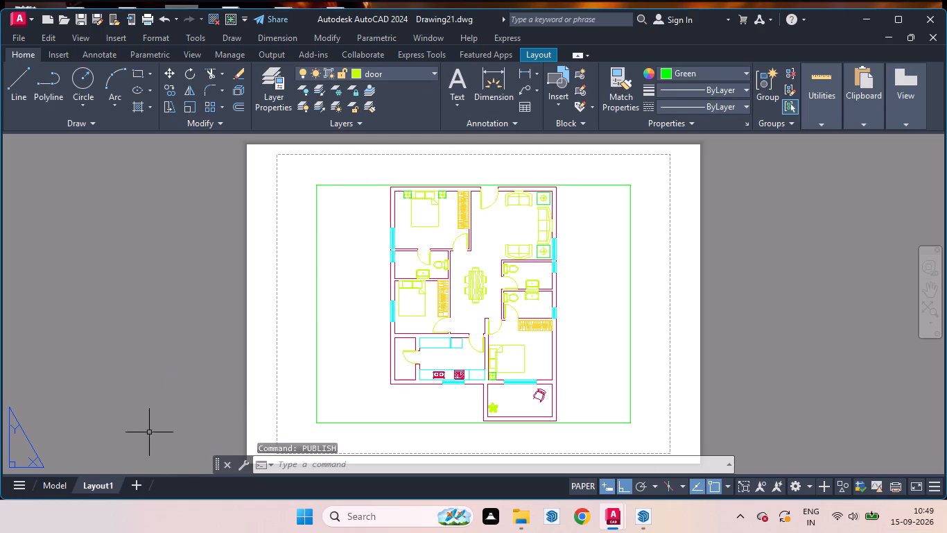
# Return to model space and view the plot and publish details of the published job.
pyautogui.click(61, 452)
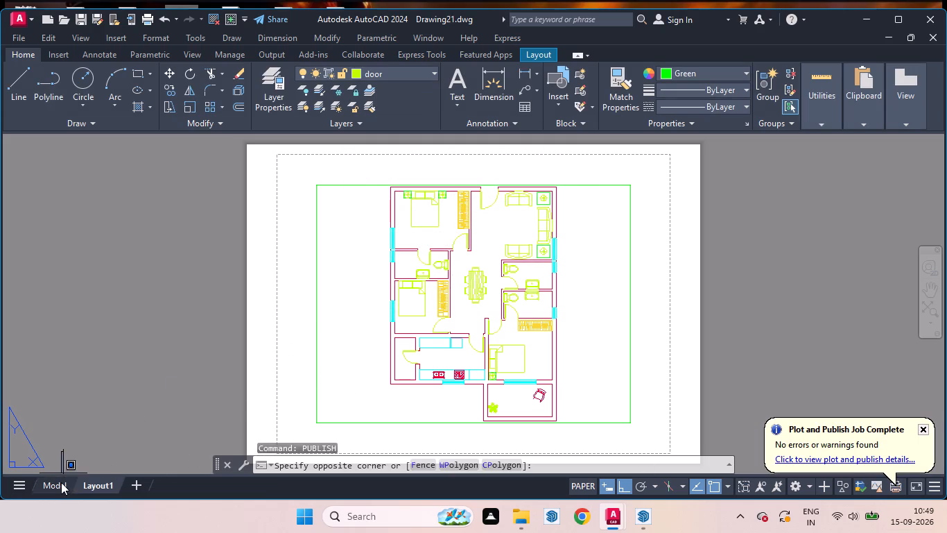
pyautogui.click(829, 458)
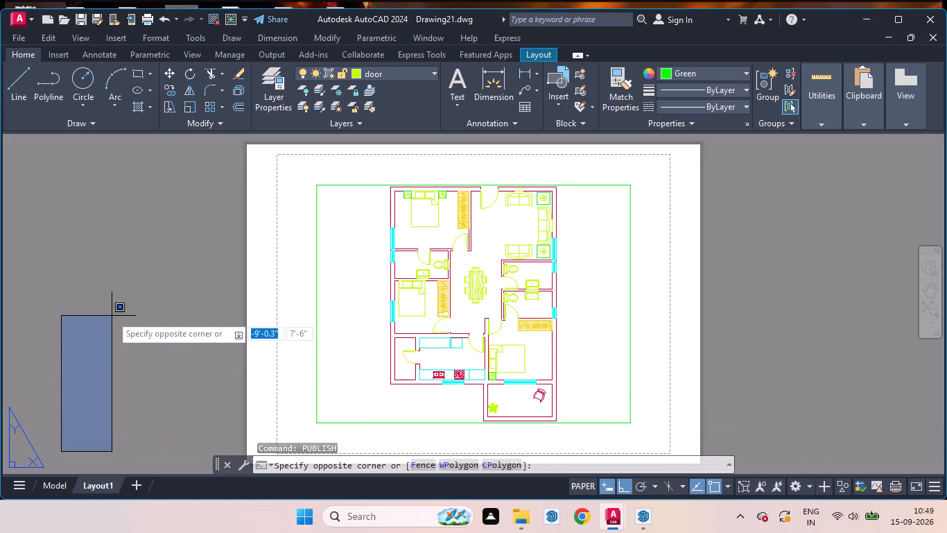
pyautogui.press('Escape')
pyautogui.click(60, 488)
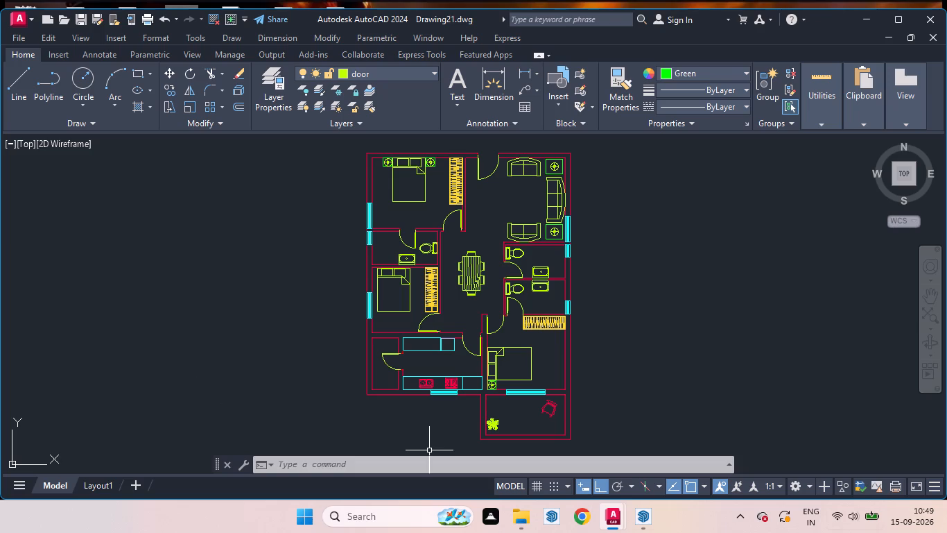
pyautogui.click(894, 489)
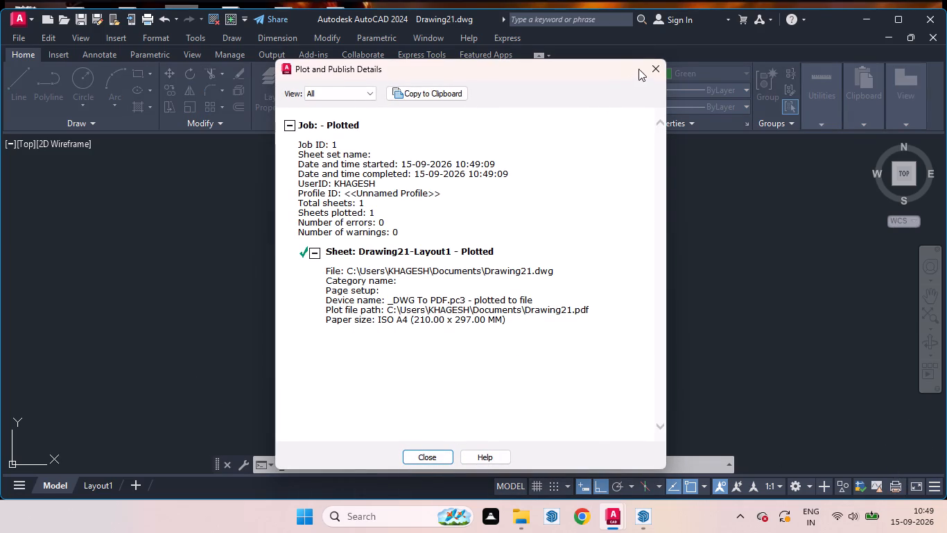
pyautogui.click(656, 68)
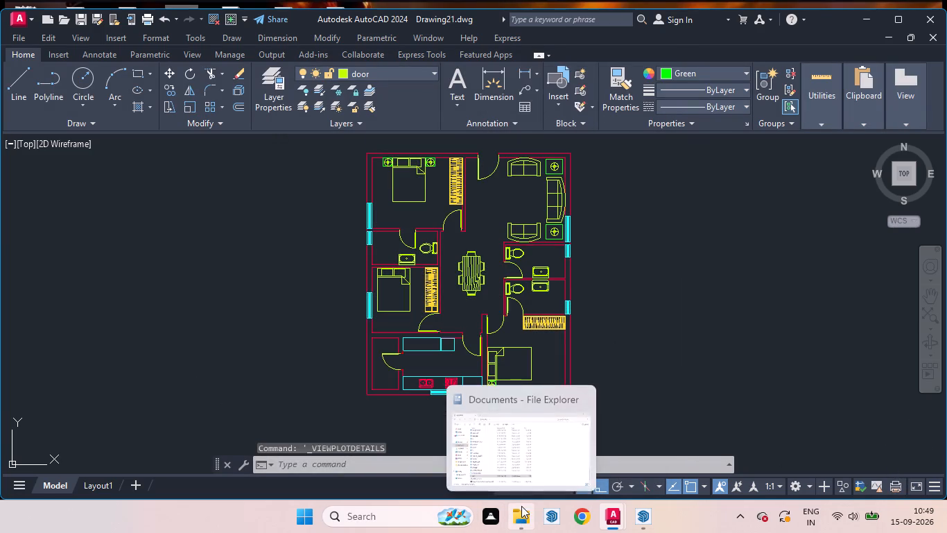
# Switch to File Explorer and look through the Documents folder for the published floor plan file.
pyautogui.click(521, 459)
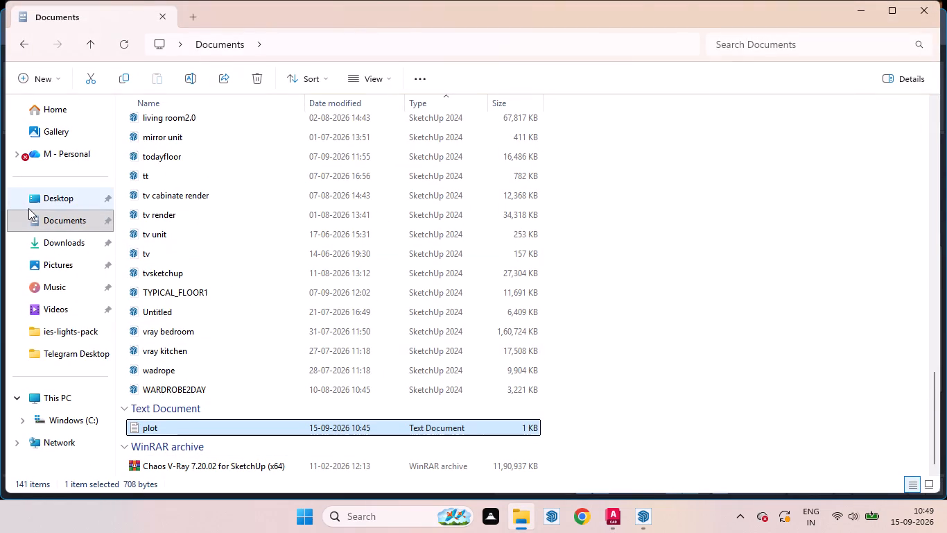
pyautogui.click(36, 219)
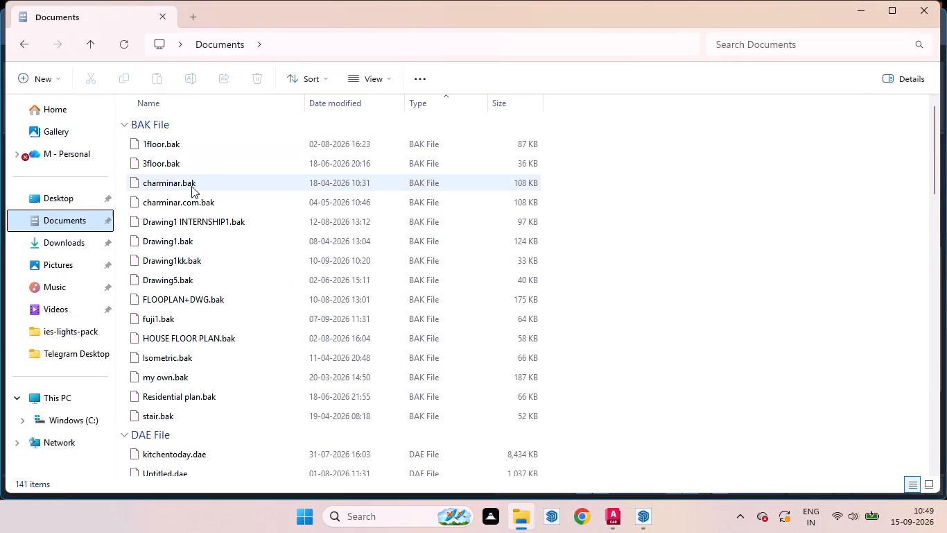
pyautogui.scroll(6, 178, 421)
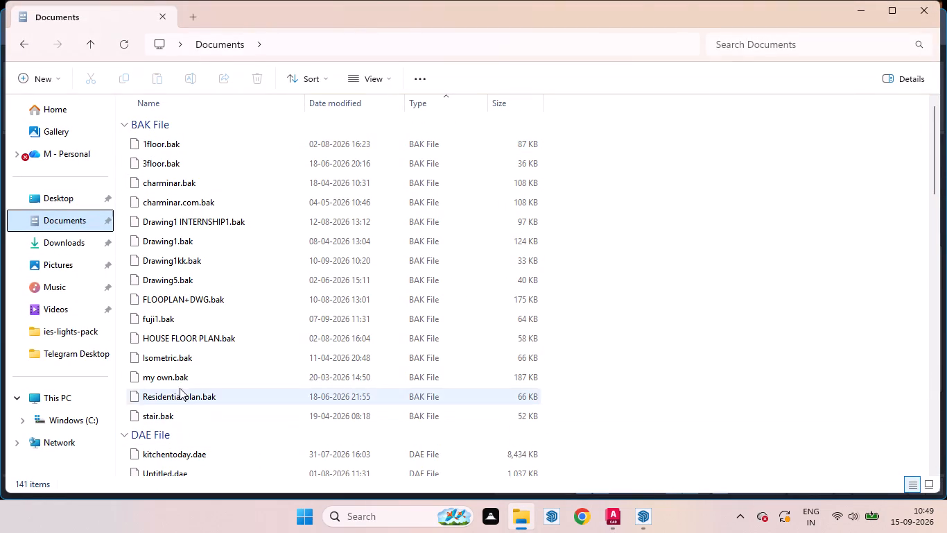
pyautogui.scroll(4, 180, 388)
# Open the plot text document from the recent files in the Home view, check its entries and close it.
pyautogui.click(66, 111)
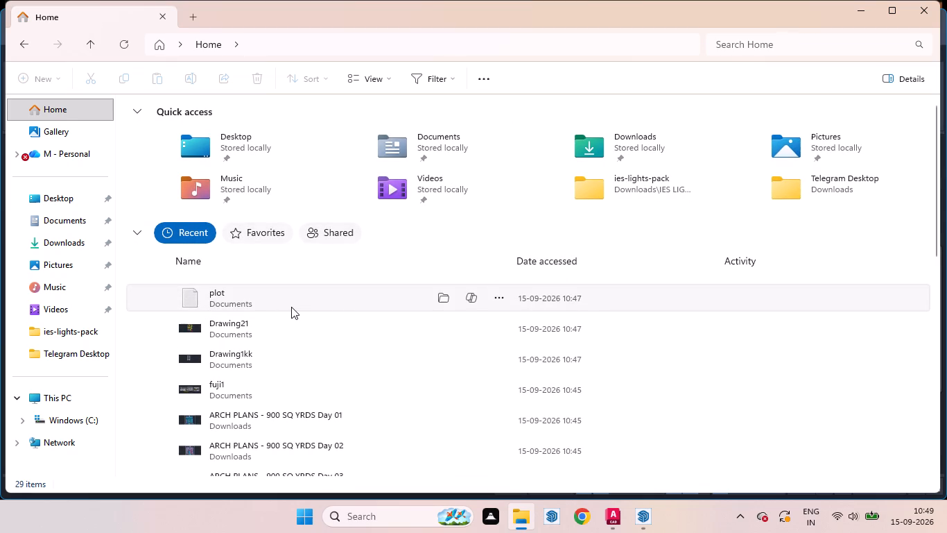
pyautogui.doubleClick(235, 298)
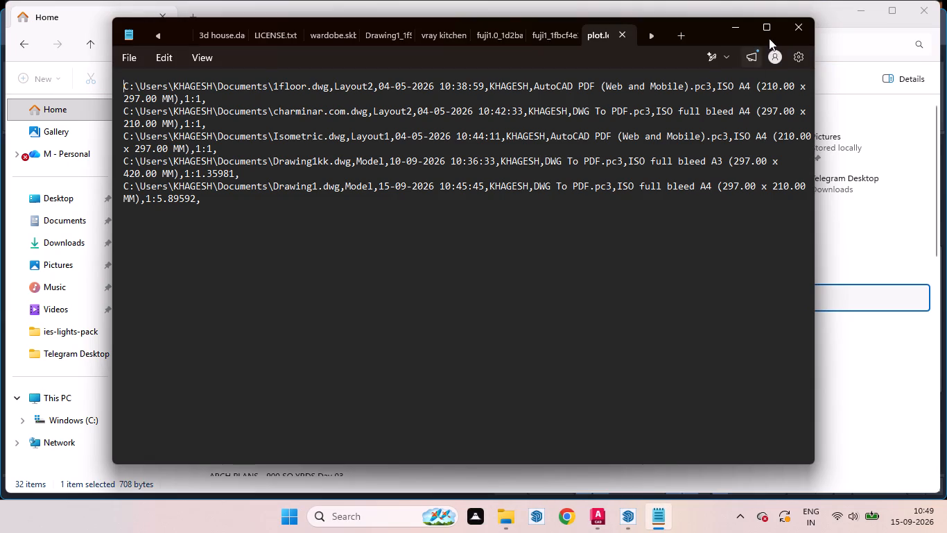
pyautogui.click(796, 26)
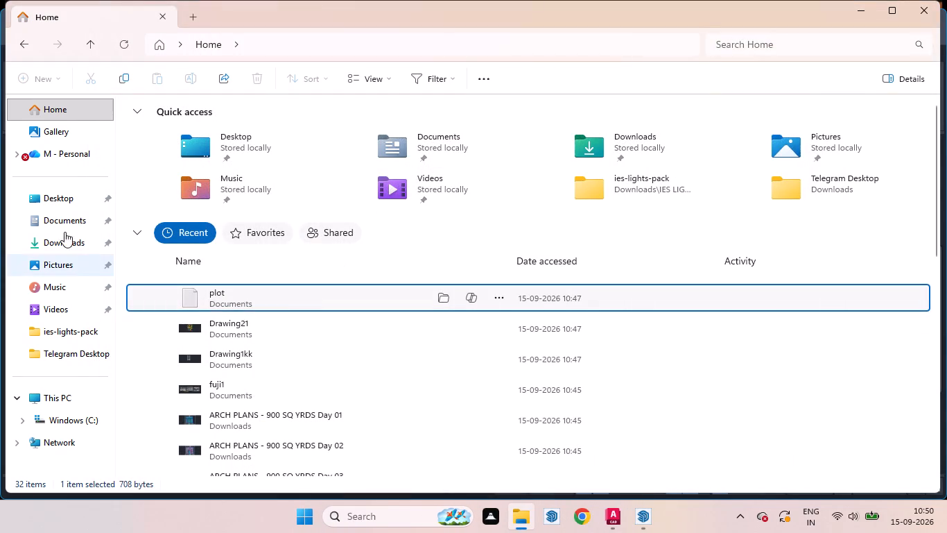
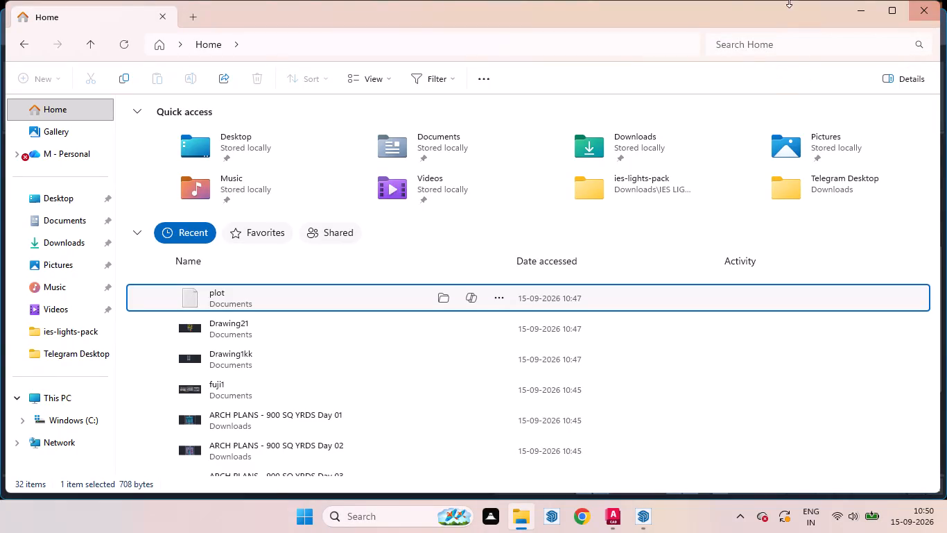
# Minimize File Explorer, switch to Google Chrome and open WhatsApp Web in a new tab.
pyautogui.click(859, 10)
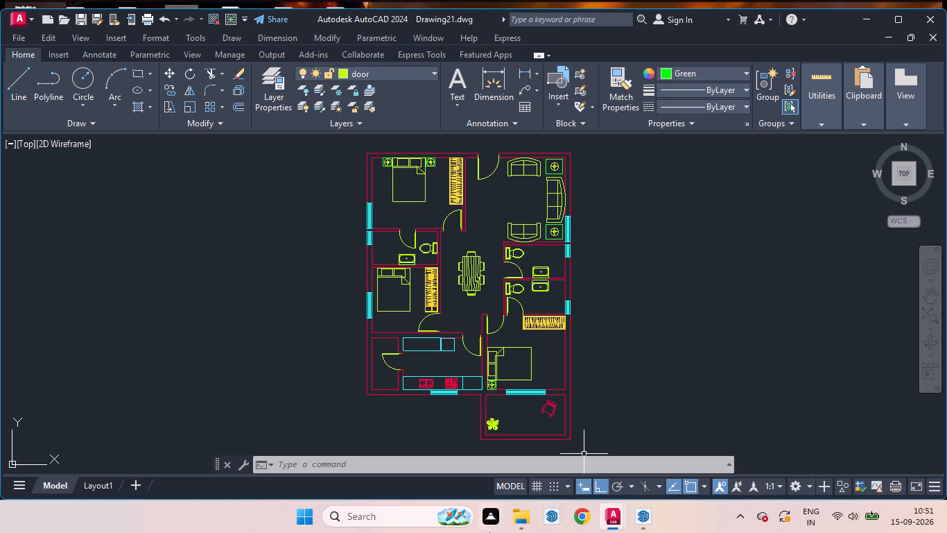
pyautogui.click(582, 514)
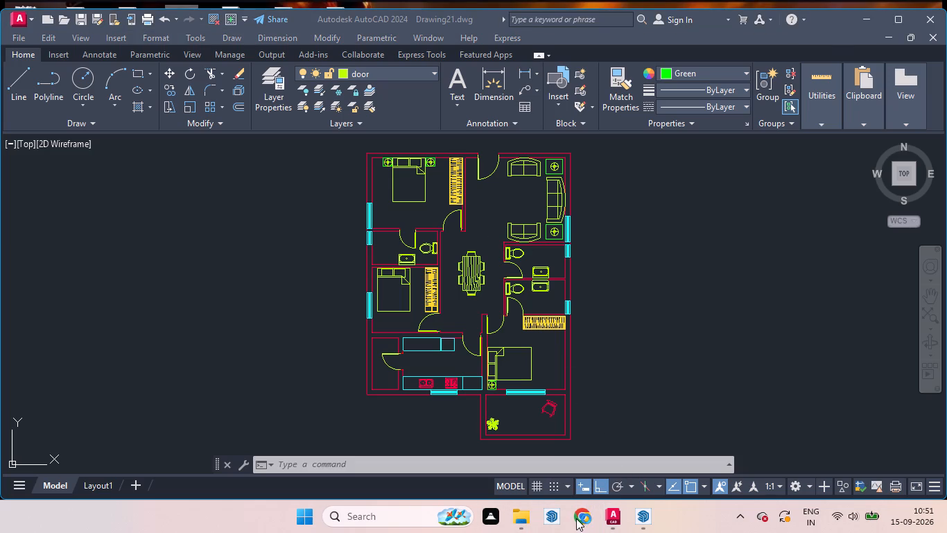
pyautogui.click(473, 295)
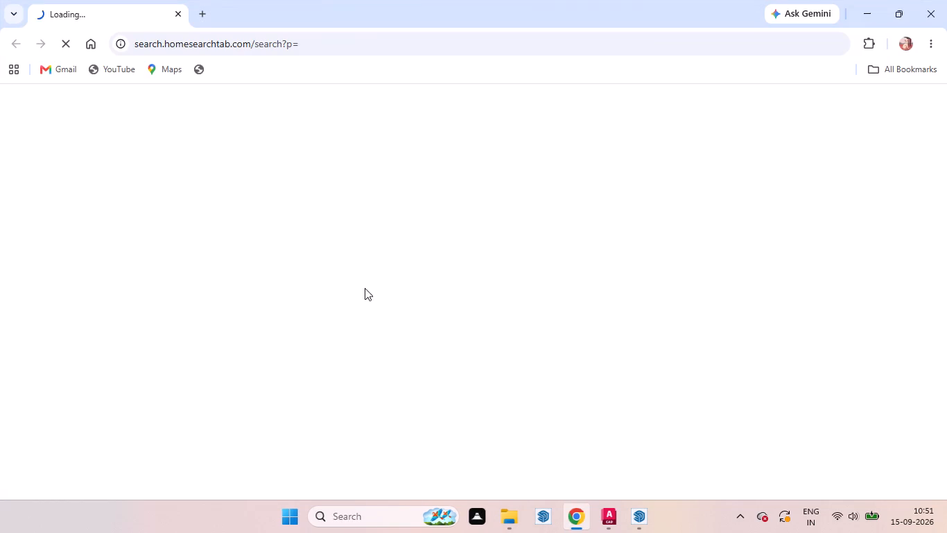
pyautogui.click(197, 8)
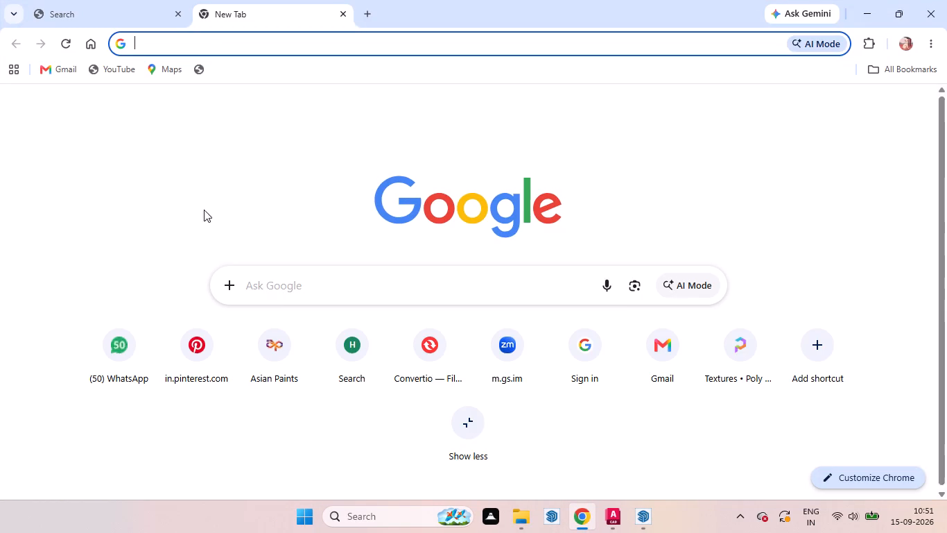
pyautogui.click(121, 330)
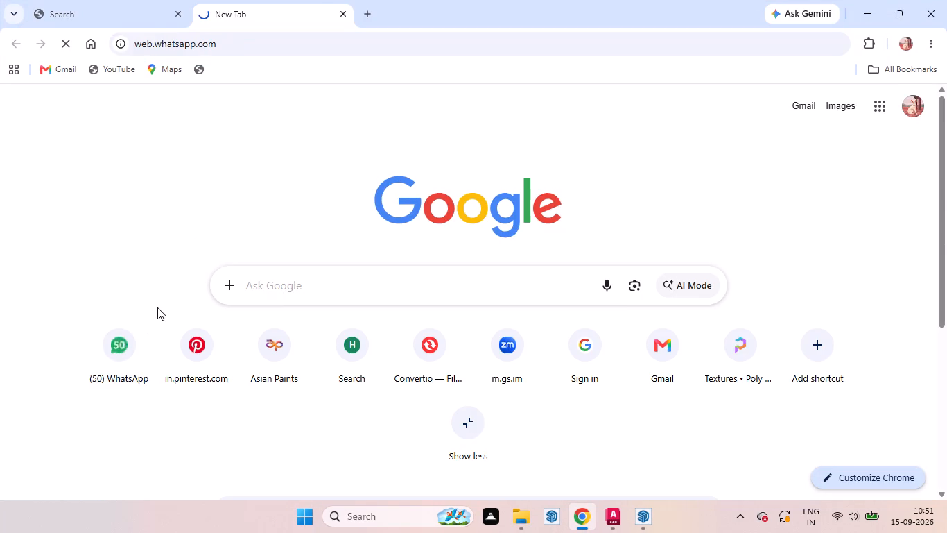
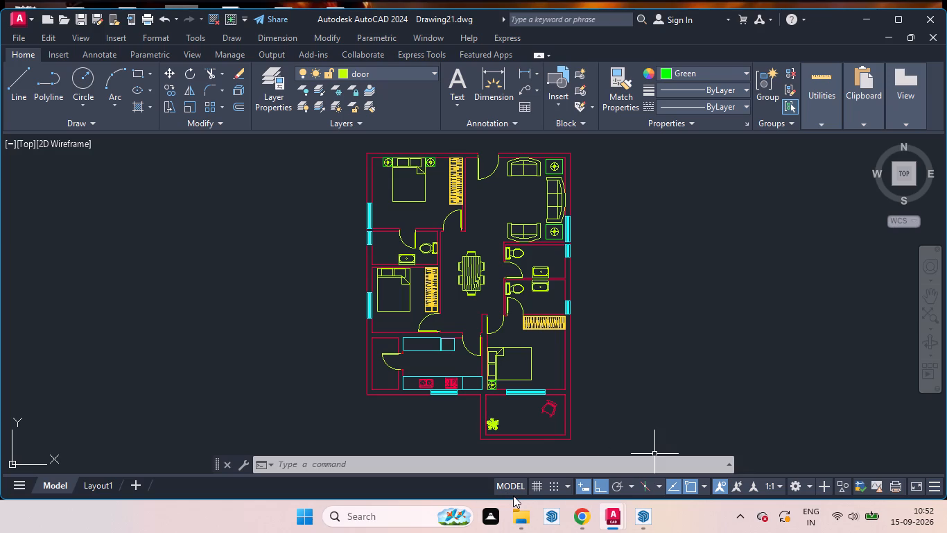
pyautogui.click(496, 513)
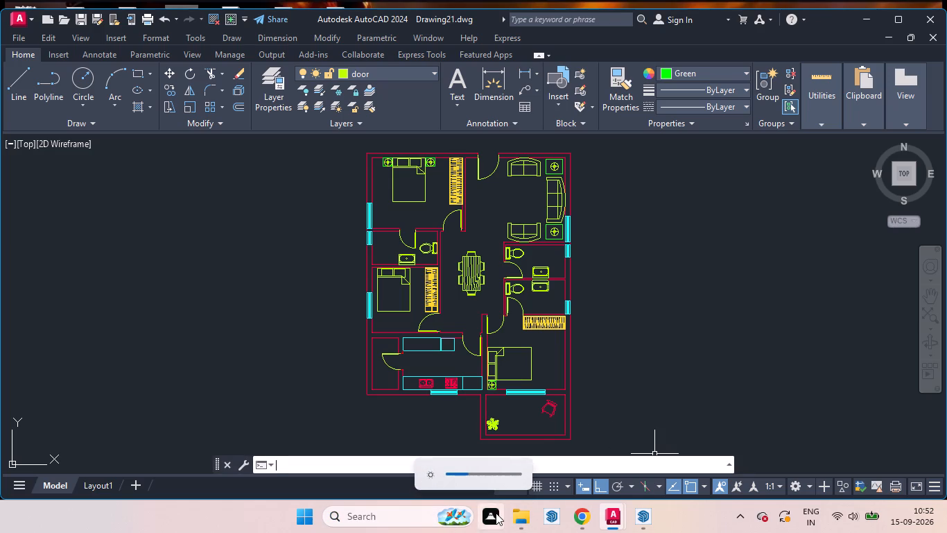